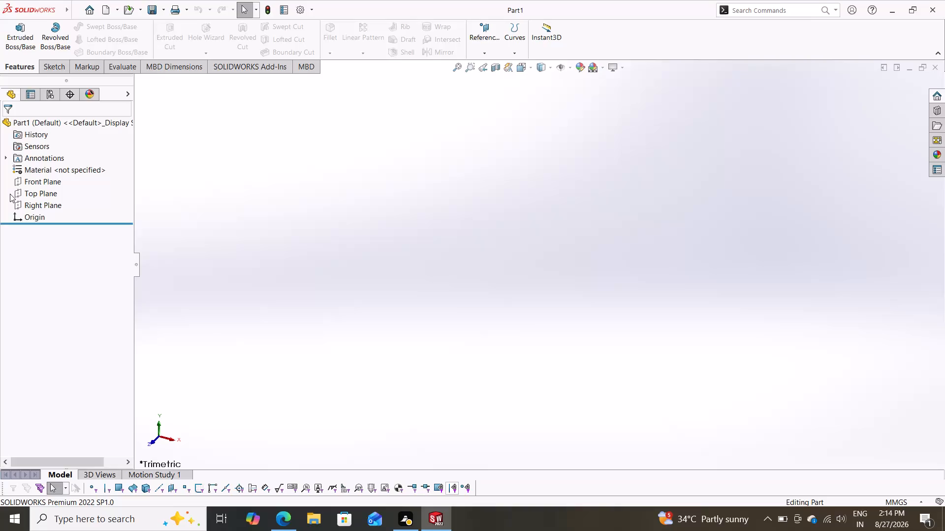
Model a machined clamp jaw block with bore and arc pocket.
On the Top Plane, sketch a center rectangle about 233 mm by 109 mm centred on the origin.
{"action": "left_click", "coordinate": [19, 192]}
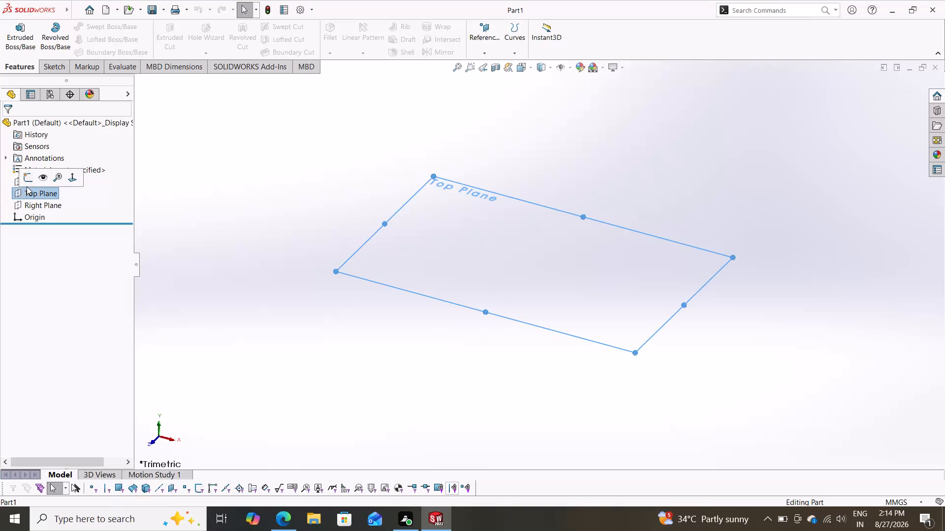
{"action": "left_click", "coordinate": [27, 177]}
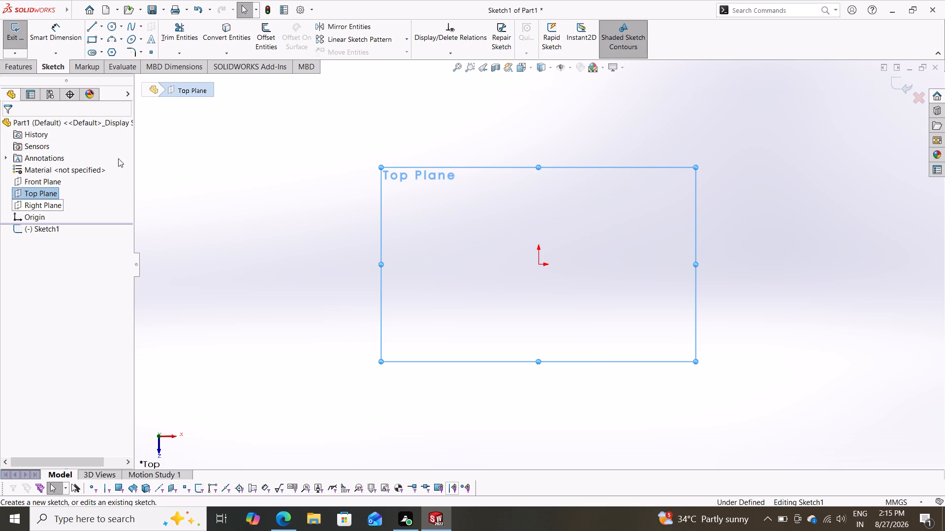
{"action": "left_click", "coordinate": [100, 42]}
{"action": "left_click", "coordinate": [102, 60]}
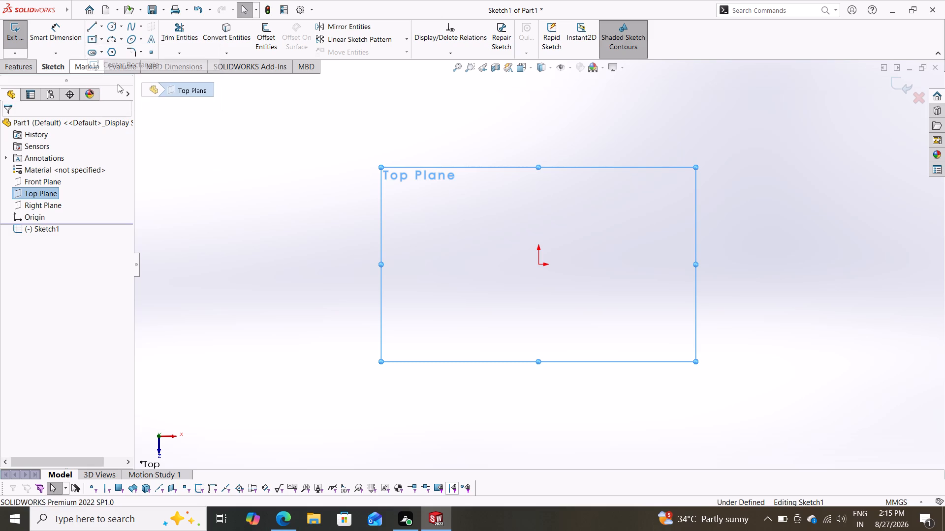
{"action": "left_click", "coordinate": [541, 266]}
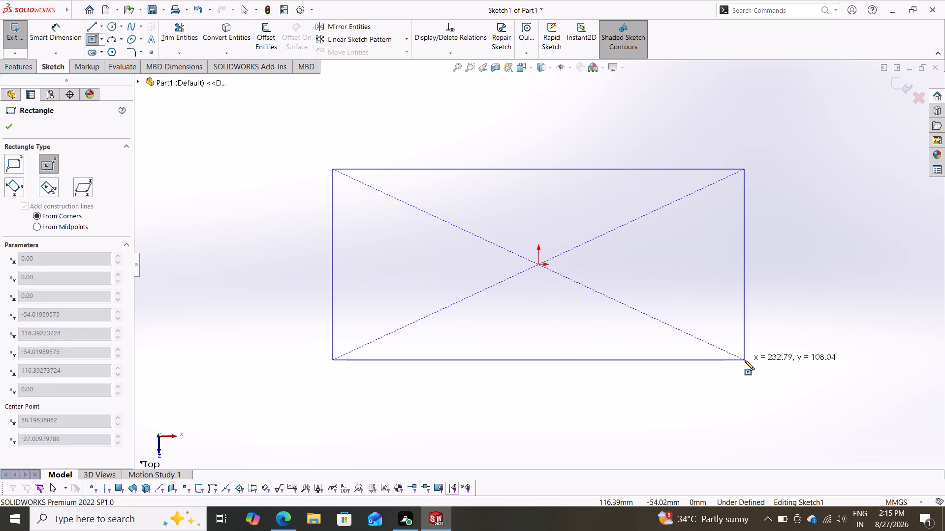
{"action": "left_click", "coordinate": [745, 361]}
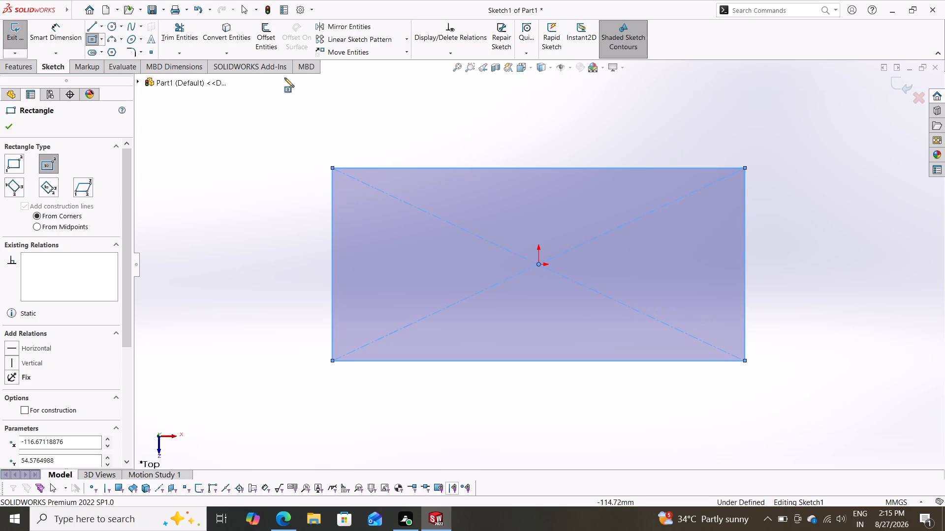
Dimension the rectangle to 108 mm long horizontally and 50 mm wide vertically.
{"action": "left_click", "coordinate": [57, 32]}
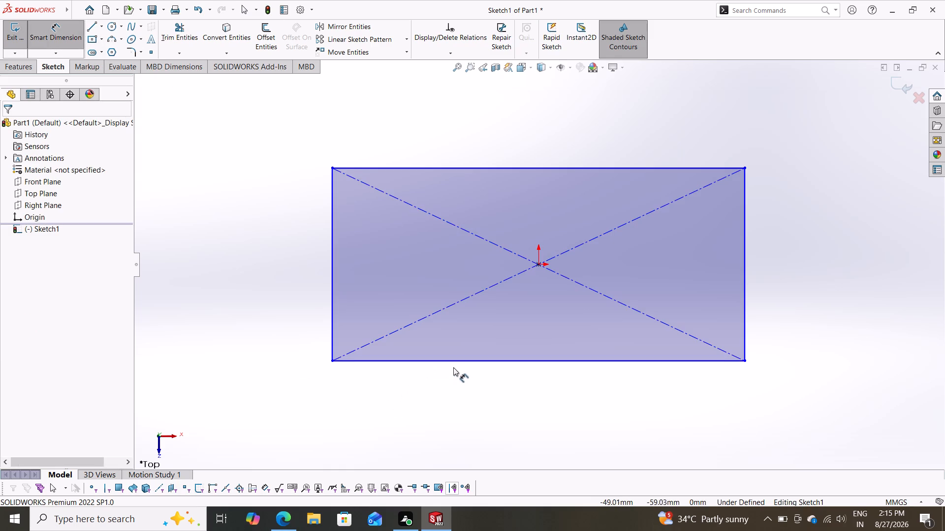
{"action": "left_click", "coordinate": [459, 360]}
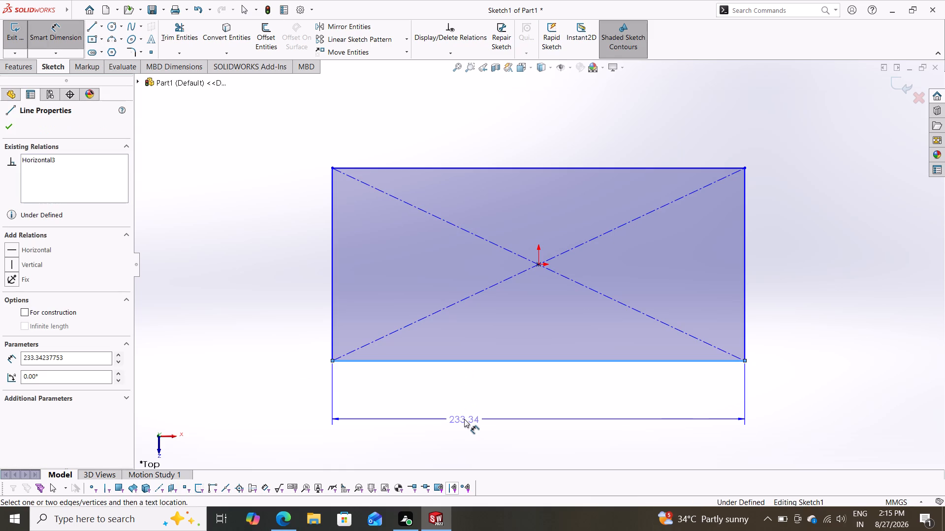
{"action": "left_click", "coordinate": [464, 419]}
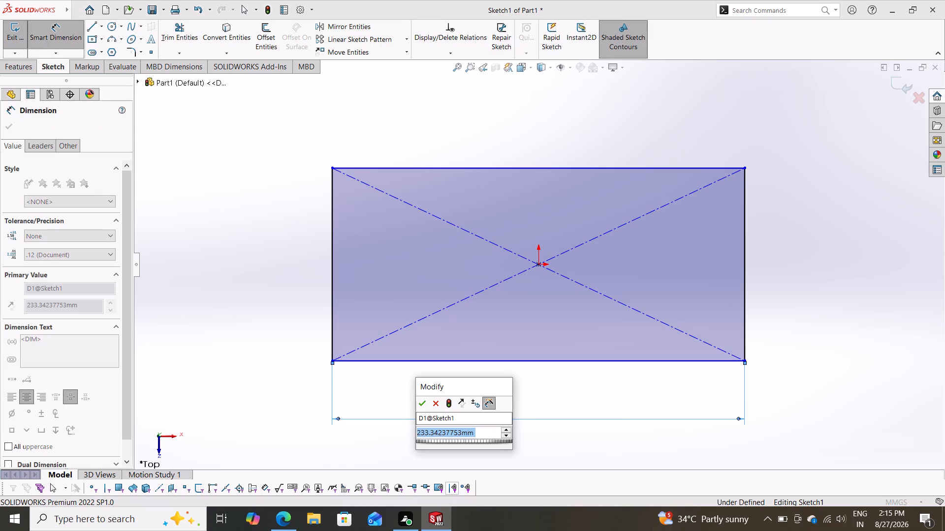
{"action": "type", "text": "108"}
{"action": "key", "text": "Return"}
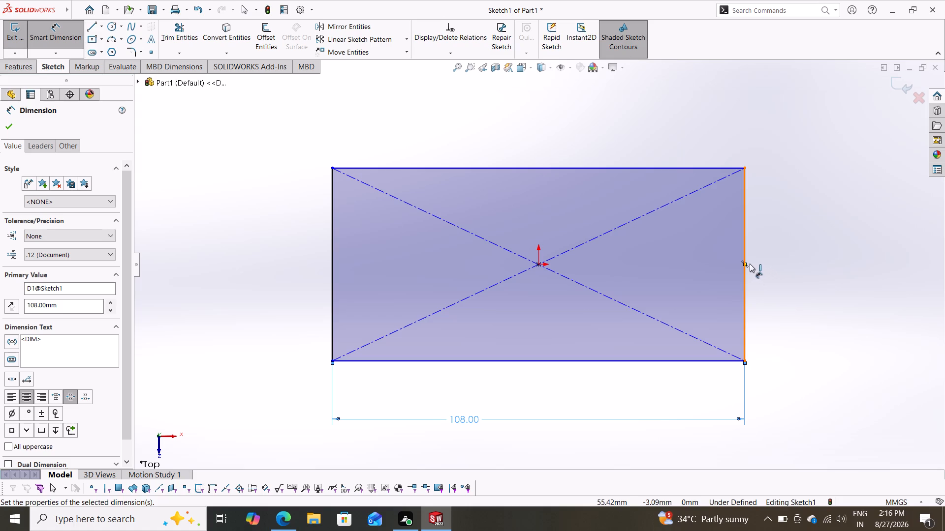
{"action": "left_click", "coordinate": [744, 271]}
{"action": "left_click", "coordinate": [782, 265]}
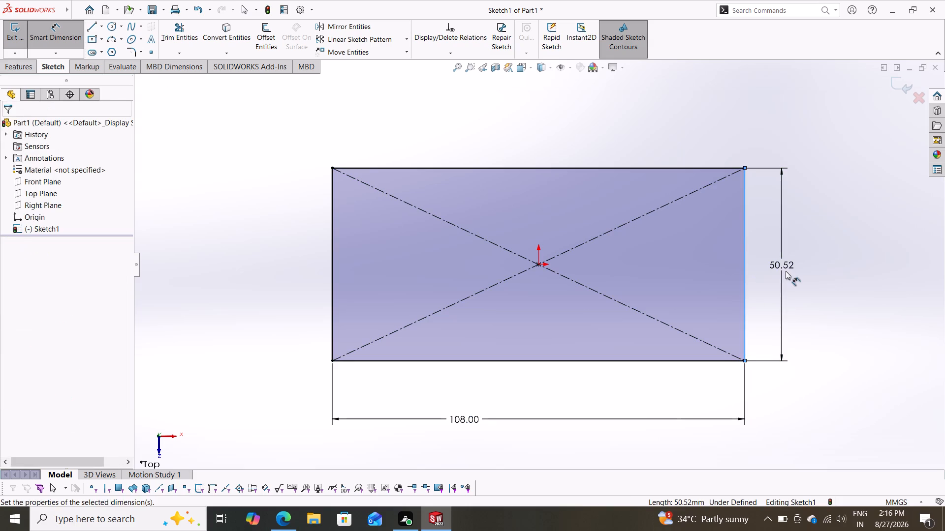
{"action": "type", "text": "50"}
{"action": "key", "text": "Return"}
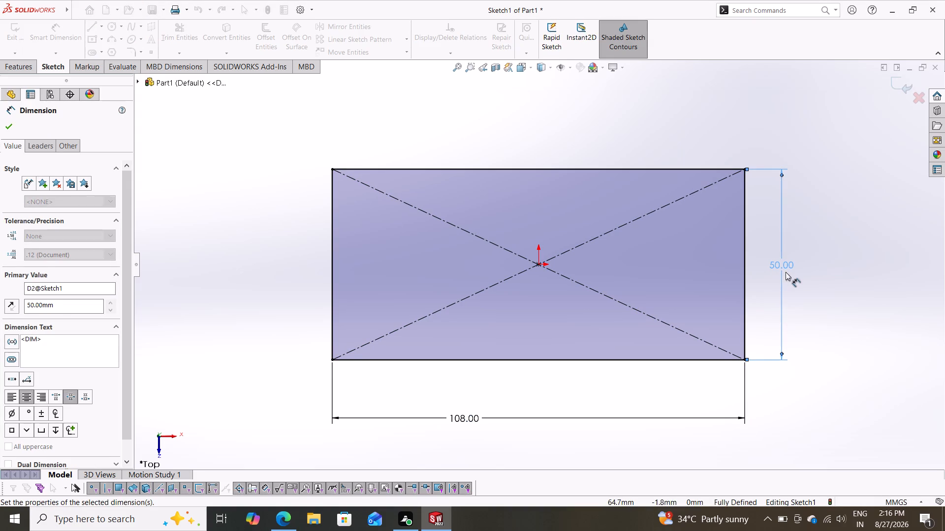
{"action": "left_click", "coordinate": [6, 120]}
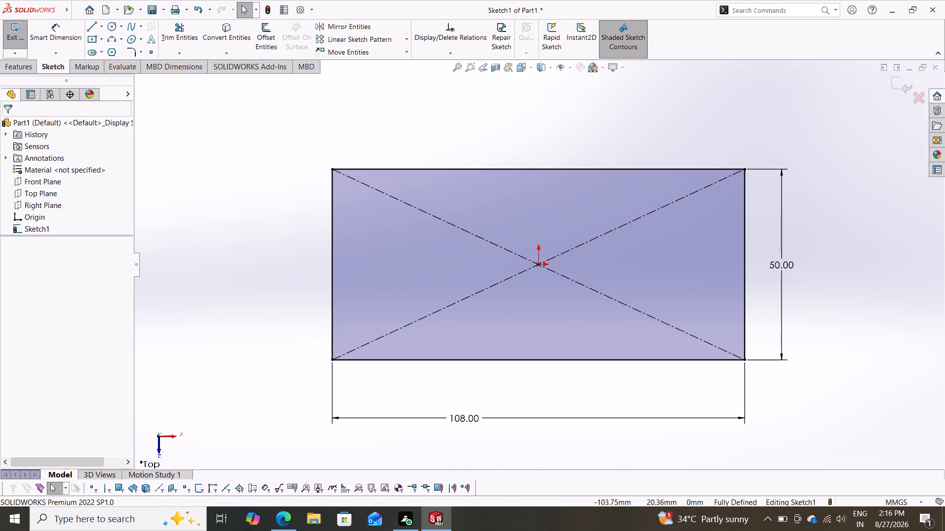
Extrude the rectangle as a boss to a blind depth of 34 mm.
{"action": "left_click", "coordinate": [8, 65]}
{"action": "left_click", "coordinate": [17, 30]}
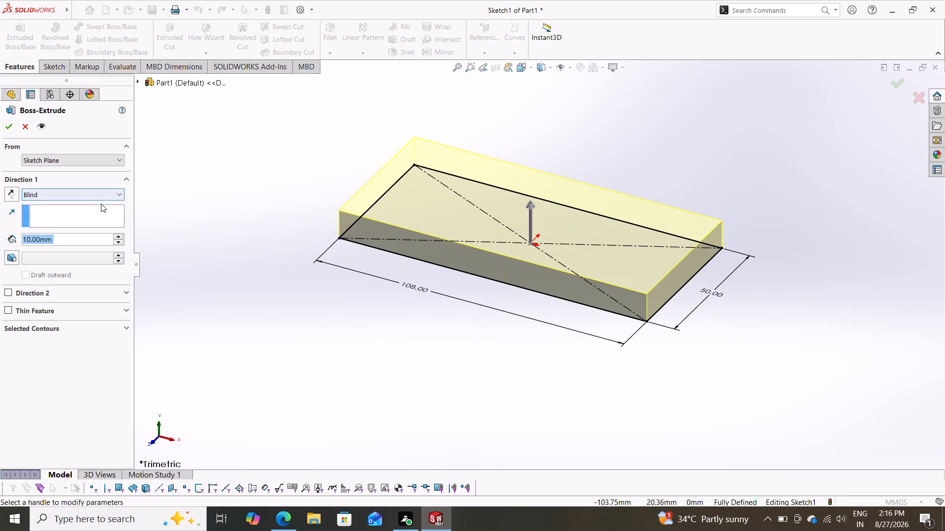
{"action": "type", "text": "22+6"}
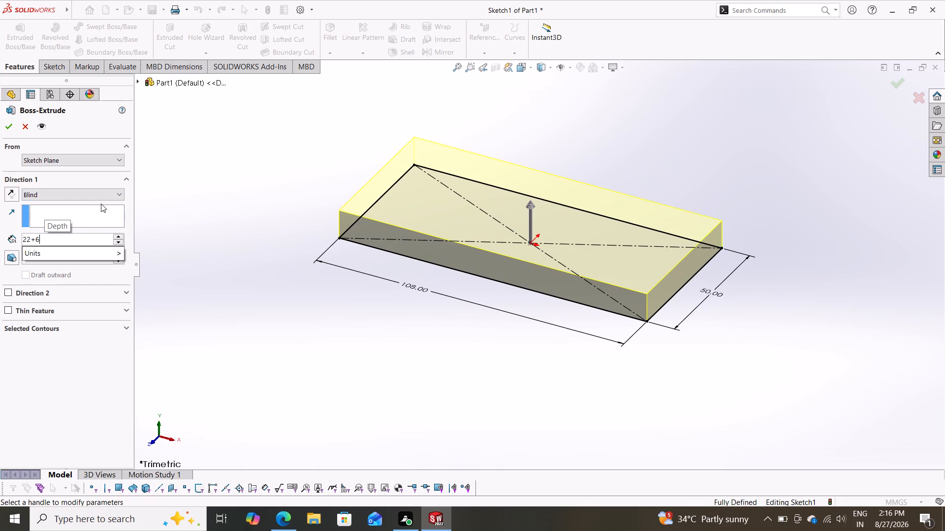
{"action": "type", "text": "+6"}
{"action": "key", "text": "Return"}
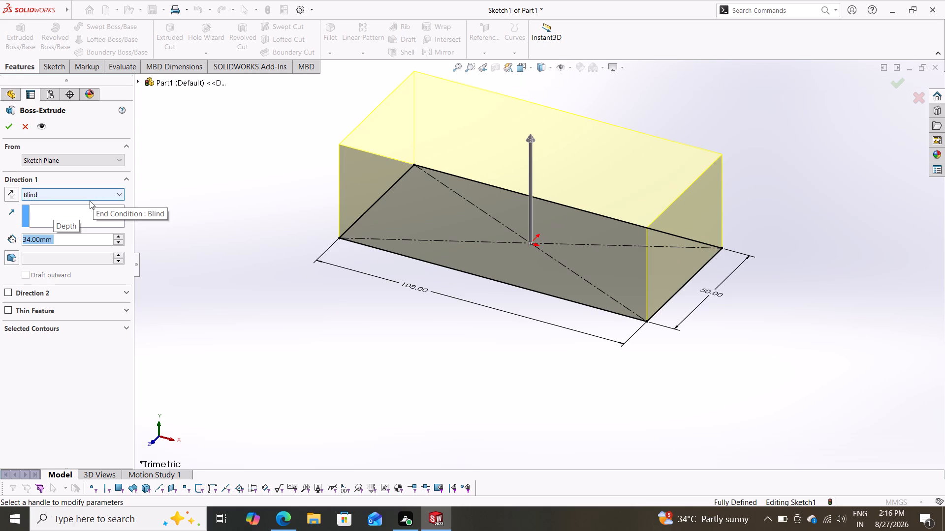
{"action": "left_click", "coordinate": [2, 125]}
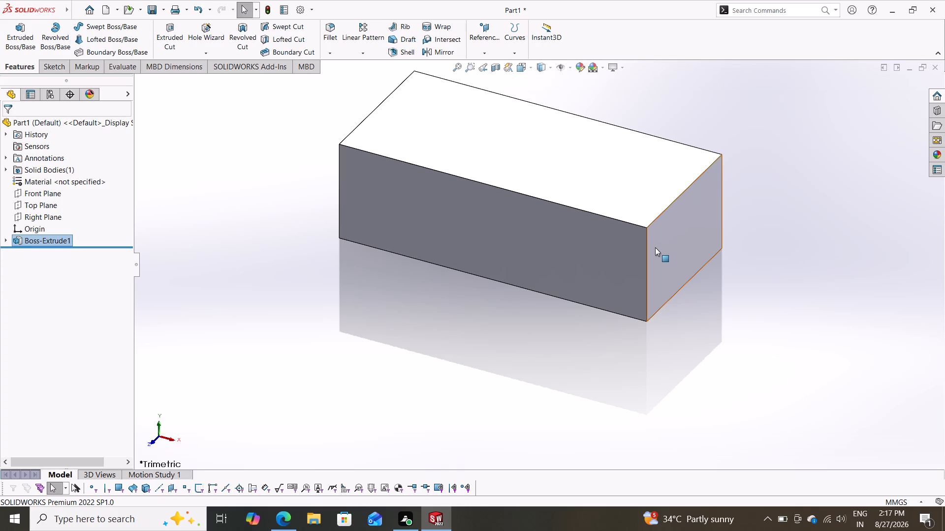
Start a new sketch on the block's 50 mm wide end face on the positive X side.
{"action": "left_click", "coordinate": [674, 248]}
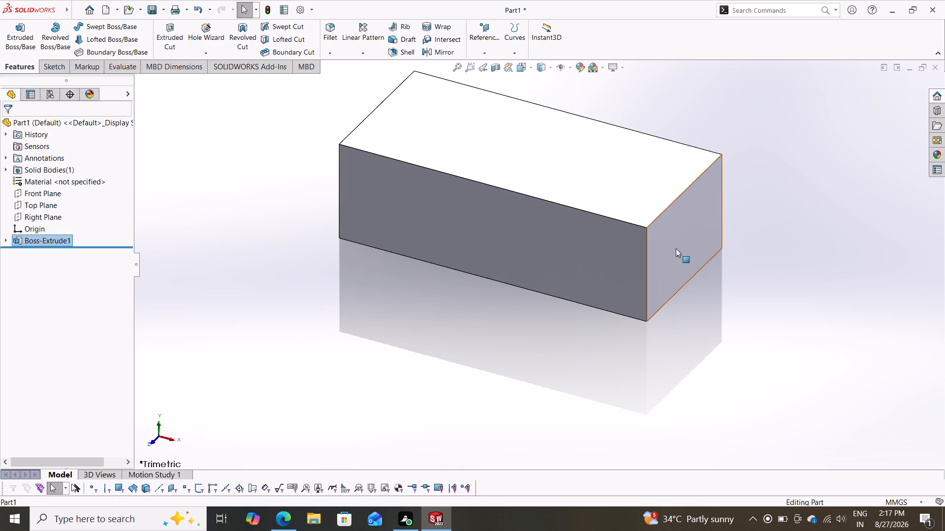
{"action": "left_click", "coordinate": [684, 237]}
{"action": "left_click", "coordinate": [730, 207]}
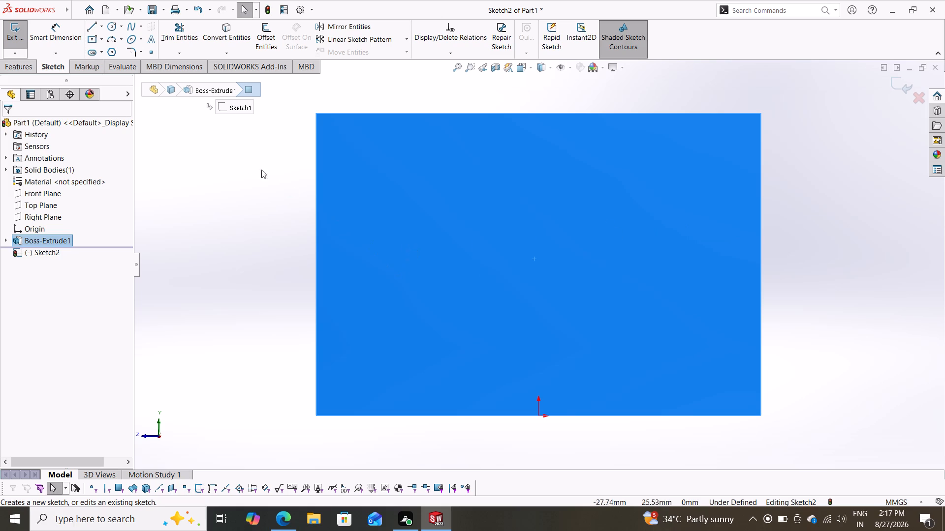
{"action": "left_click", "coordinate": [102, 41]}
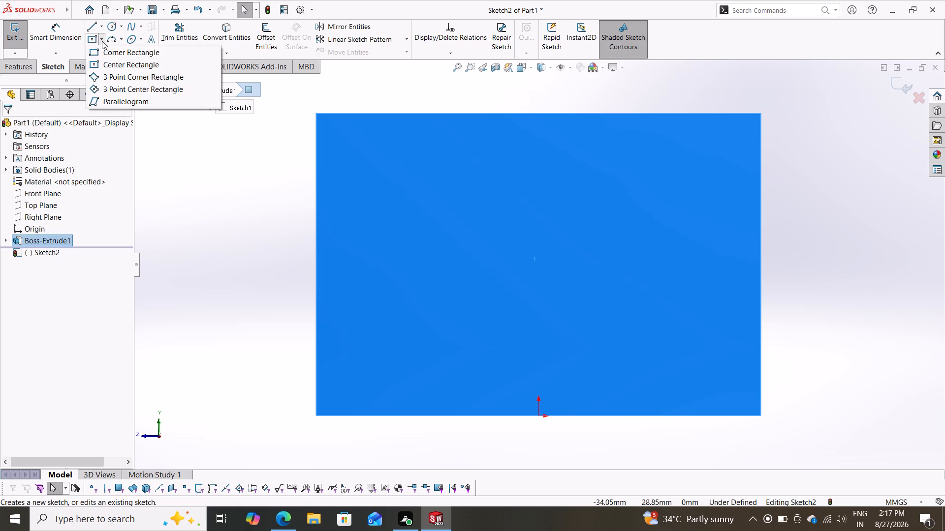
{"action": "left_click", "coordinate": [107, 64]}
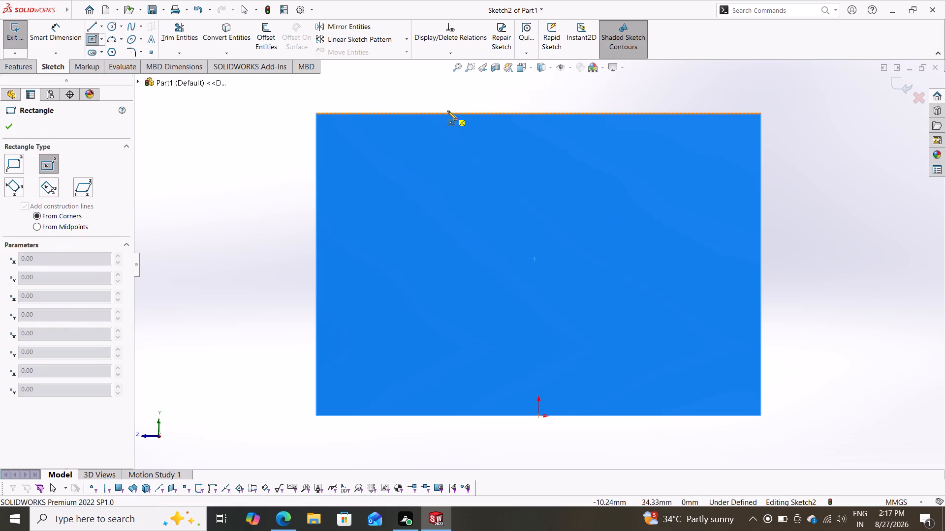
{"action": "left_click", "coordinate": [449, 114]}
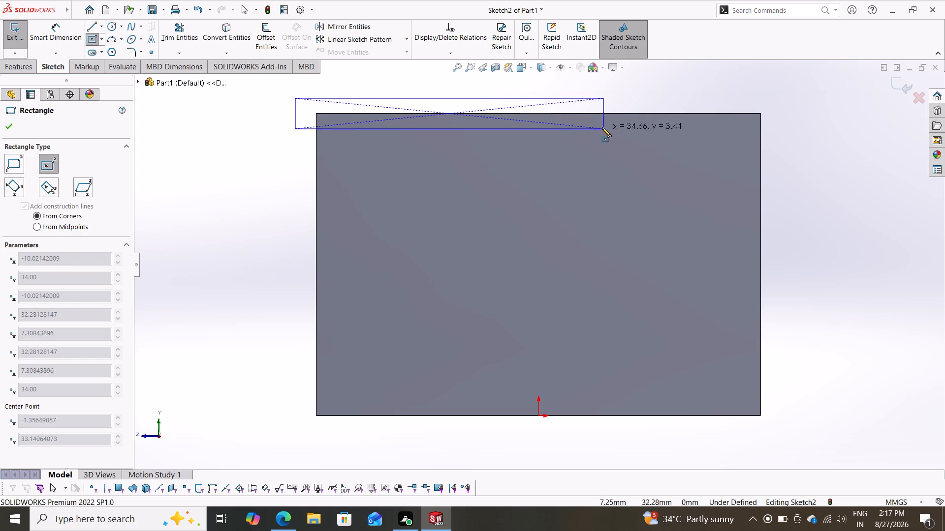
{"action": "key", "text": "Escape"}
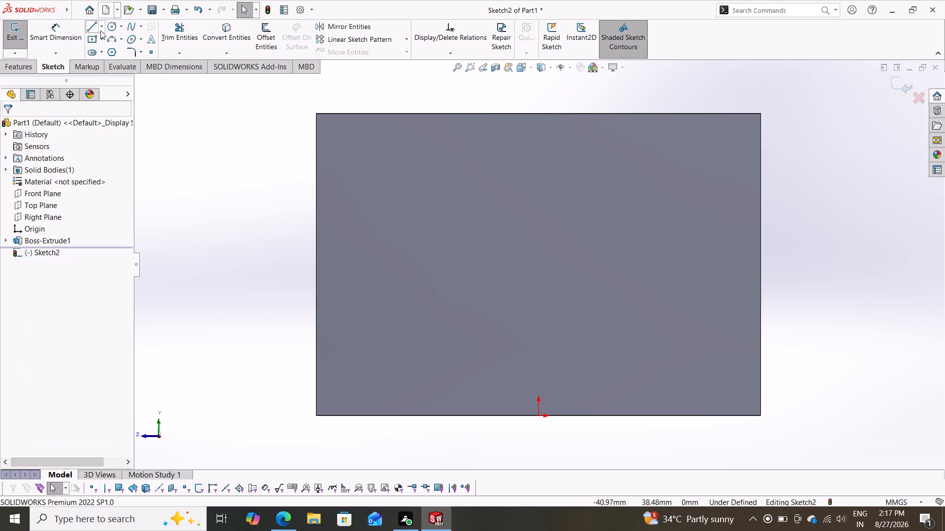
Sketch a vertical line from the origin up to the midpoint of the face's top edge.
{"action": "left_click_drag", "start_coordinate": [91, 22], "coordinate": [91, 26]}
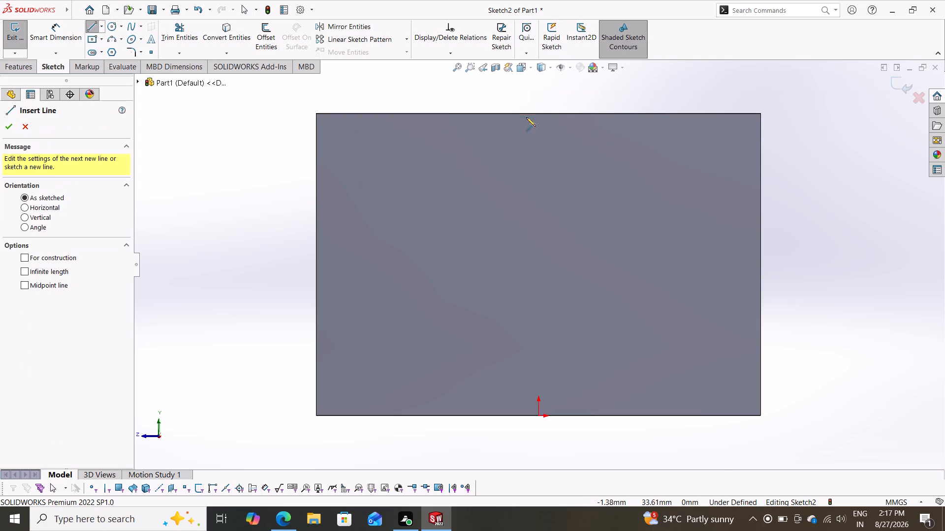
{"action": "left_click_drag", "start_coordinate": [538, 416], "coordinate": [538, 402]}
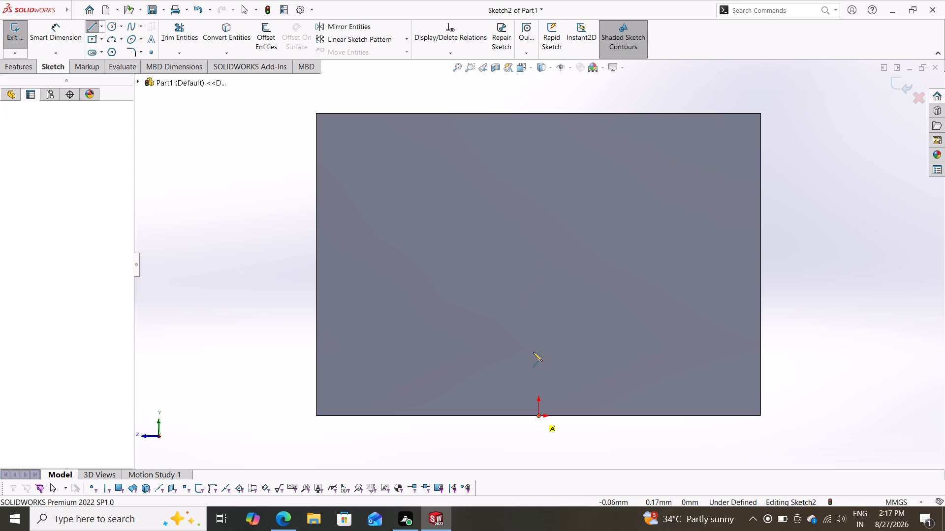
{"action": "left_click", "coordinate": [540, 114]}
{"action": "key", "text": "Escape"}
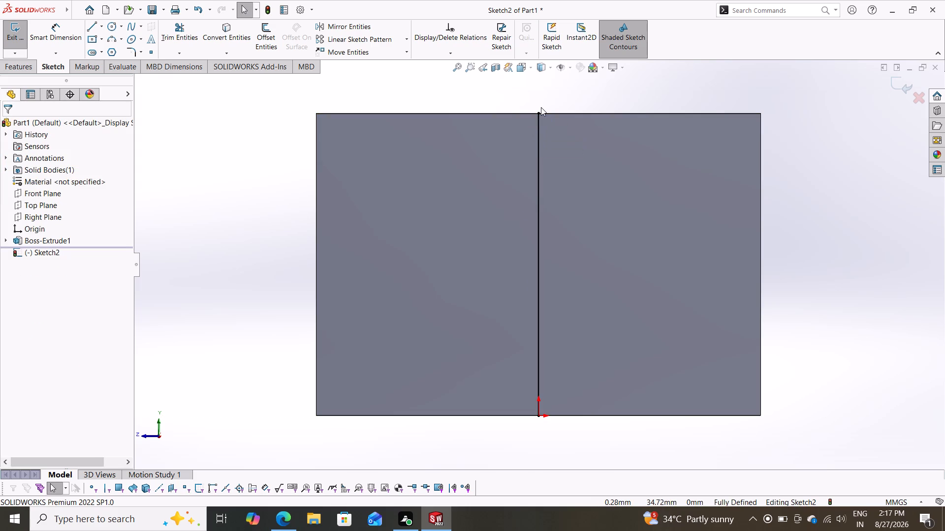
Sketch lines along the face's top edge, about 11.5 mm out from the vertical line's upper end, then about 22.7 mm back across it.
{"action": "left_click", "coordinate": [92, 27]}
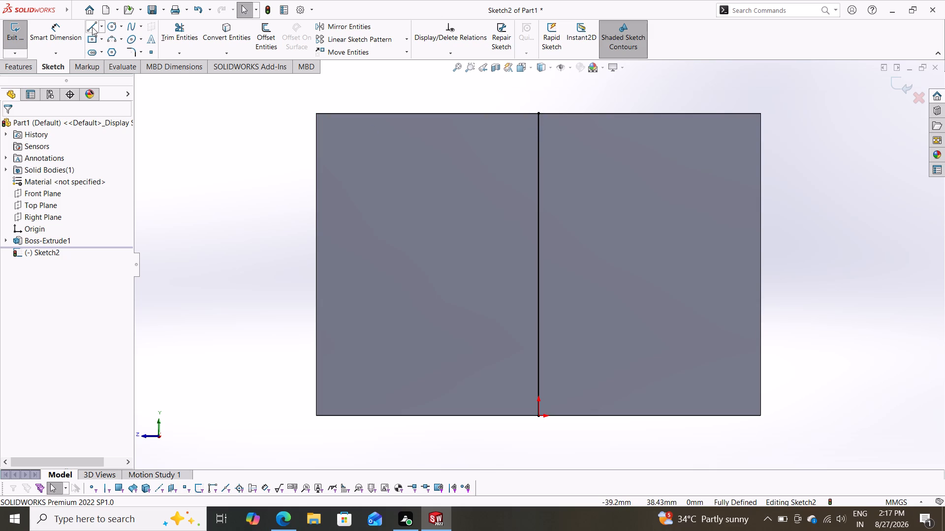
{"action": "left_click", "coordinate": [539, 112]}
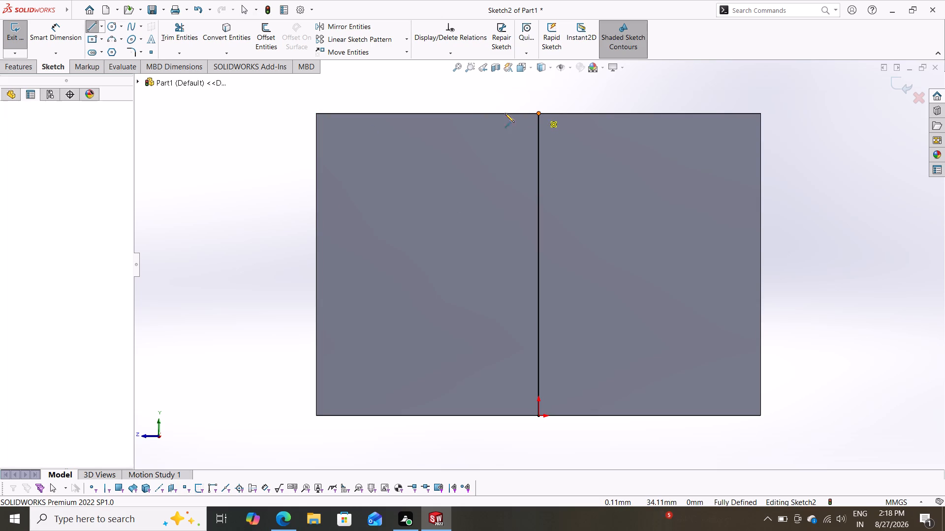
{"action": "left_click", "coordinate": [437, 112]}
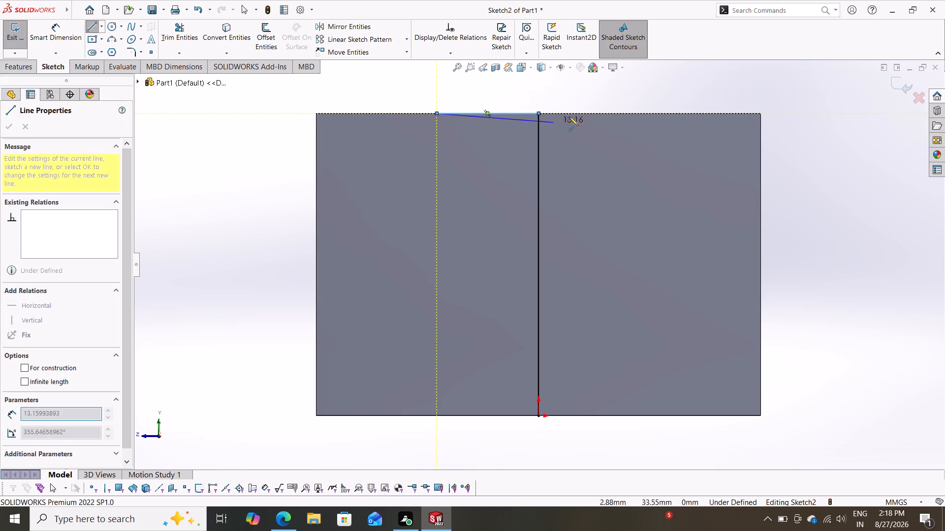
{"action": "left_click", "coordinate": [638, 114]}
{"action": "key", "text": "Escape"}
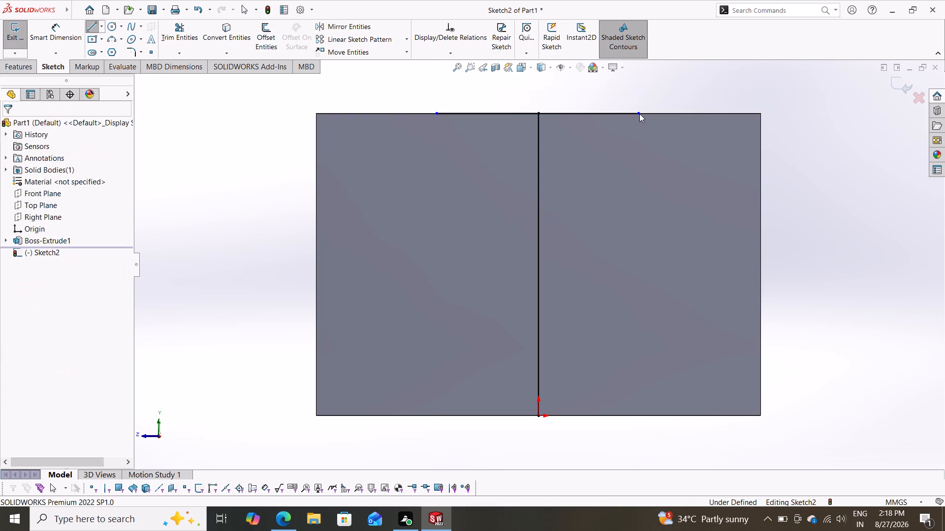
Dimension the long top-edge line to 22 mm and its starting end 11 mm from the vertical line's upper end.
{"action": "left_click", "coordinate": [58, 26]}
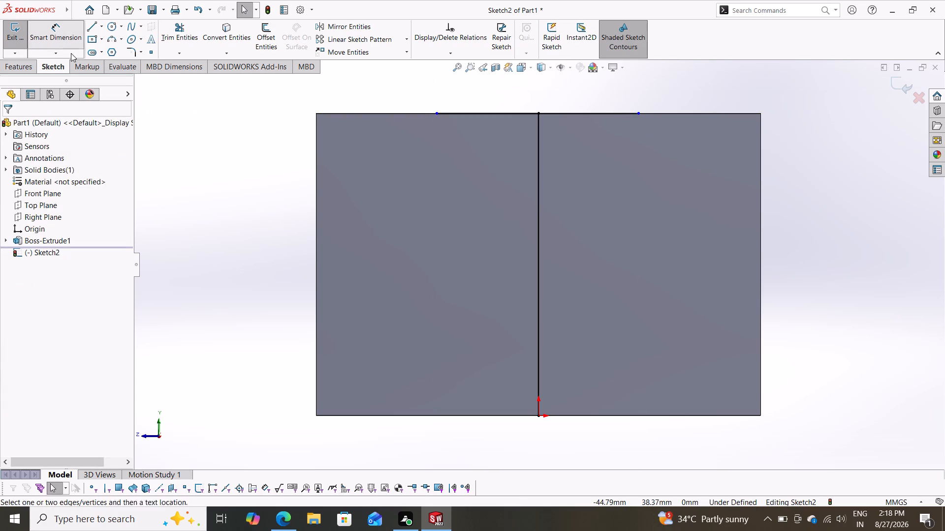
{"action": "left_click", "coordinate": [434, 113]}
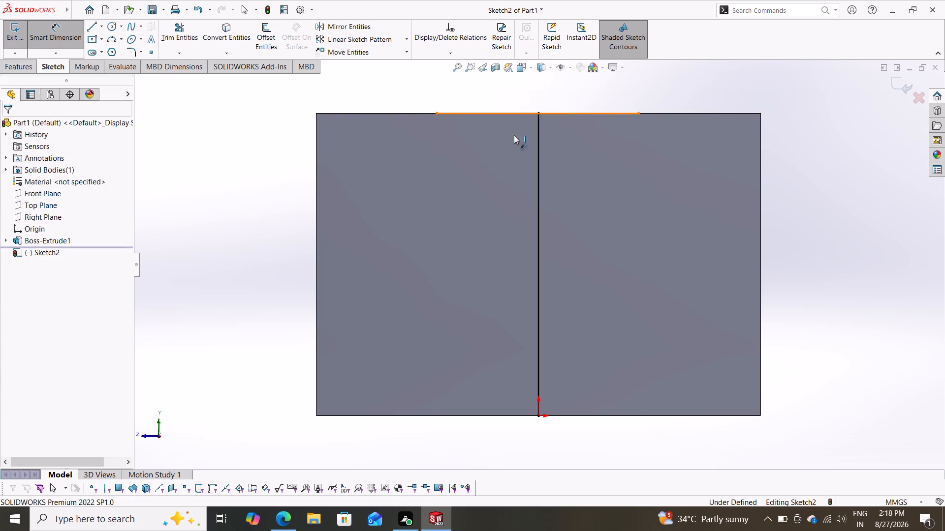
{"action": "left_click", "coordinate": [519, 190]}
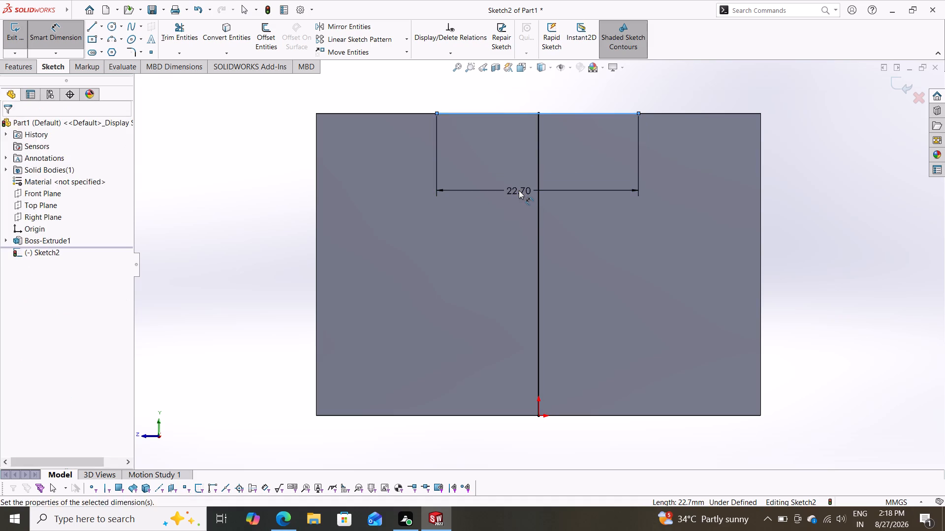
{"action": "type", "text": "22"}
{"action": "key", "text": "Return"}
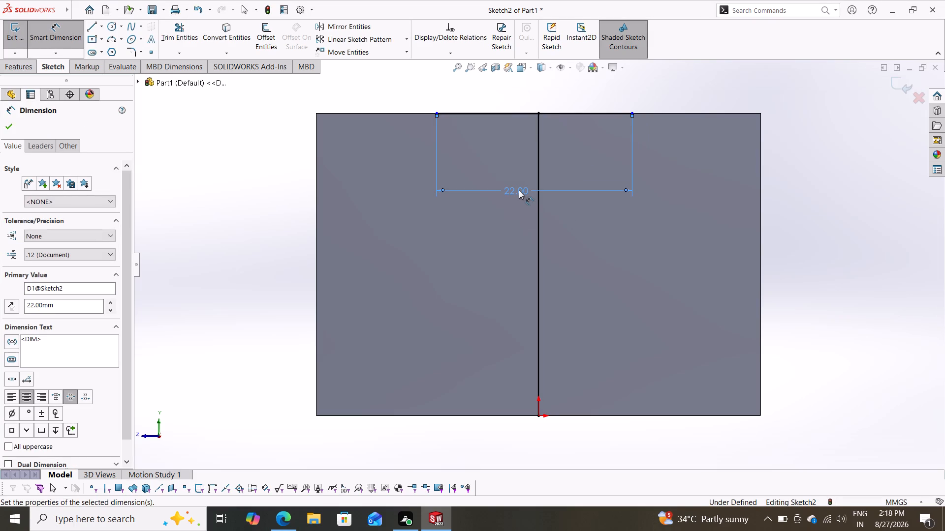
{"action": "left_click", "coordinate": [537, 115]}
{"action": "left_click", "coordinate": [435, 113]}
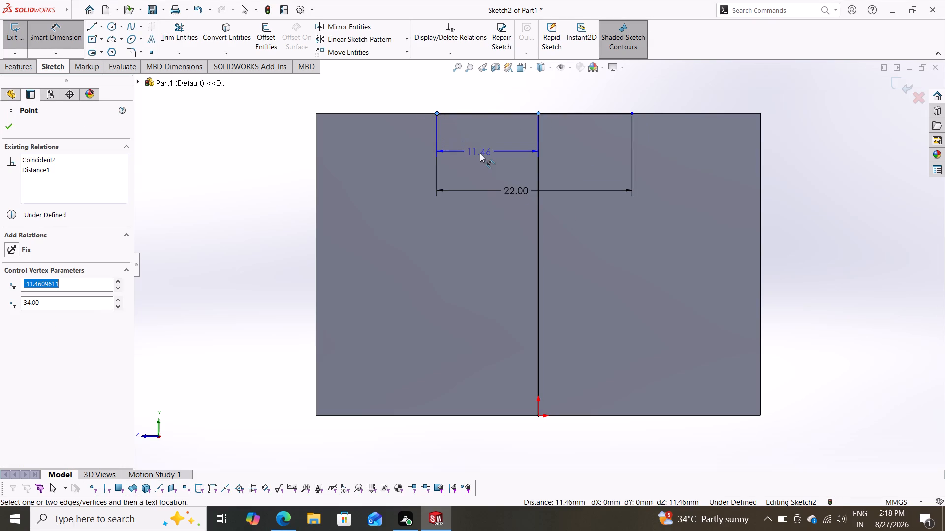
{"action": "left_click", "coordinate": [480, 153]}
{"action": "type", "text": "11"}
{"action": "key", "text": "Return"}
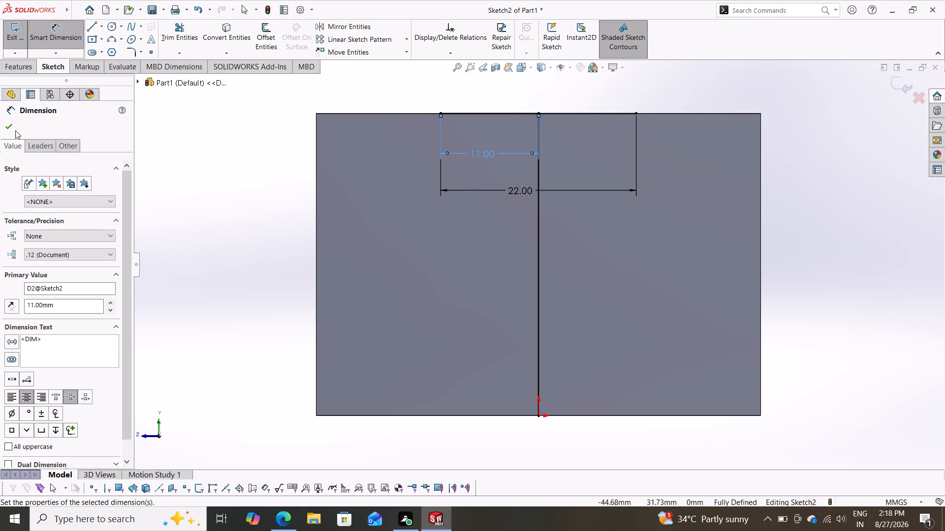
Sketch three lines closing a rectangle beneath the 22 mm top-edge line, about 10.6 mm deep.
{"action": "left_click", "coordinate": [13, 127]}
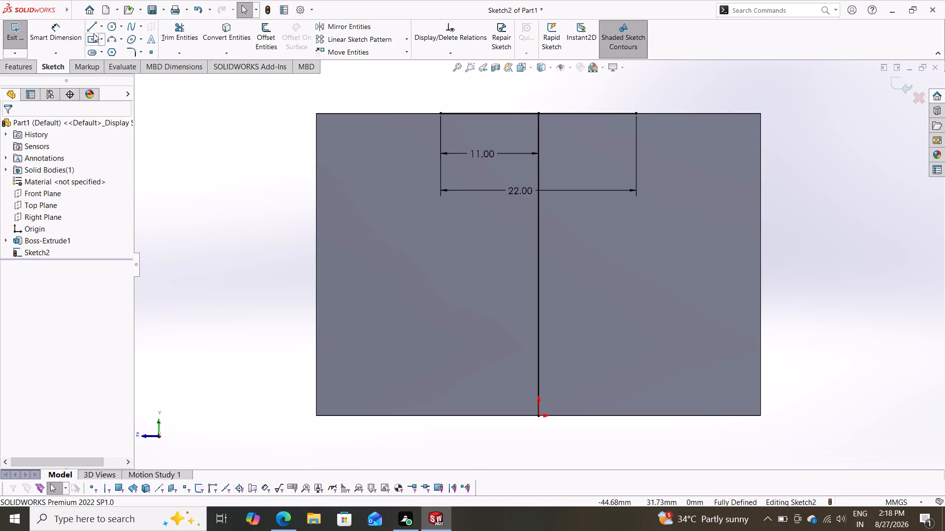
{"action": "left_click", "coordinate": [93, 24]}
{"action": "left_click", "coordinate": [441, 114]}
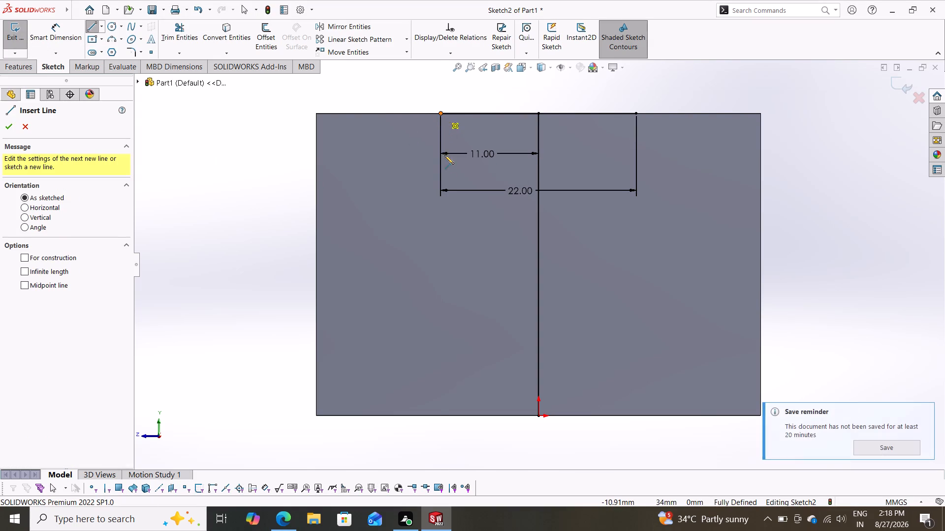
{"action": "left_click", "coordinate": [441, 207]}
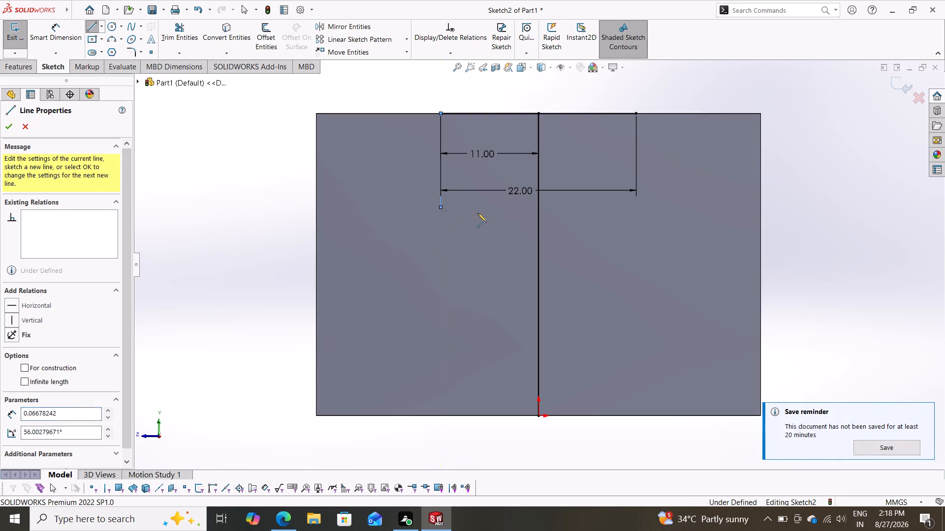
{"action": "left_click", "coordinate": [636, 206]}
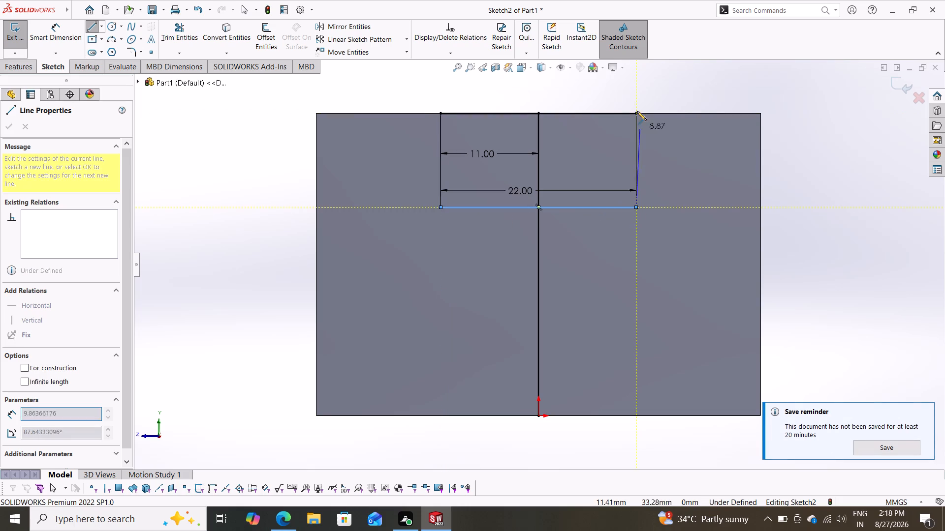
{"action": "left_click", "coordinate": [635, 116]}
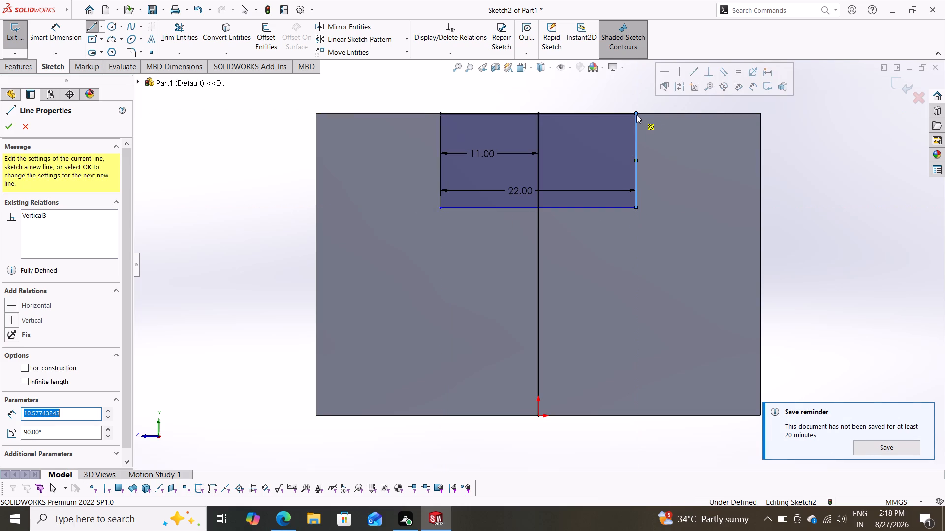
{"action": "key", "text": "Escape"}
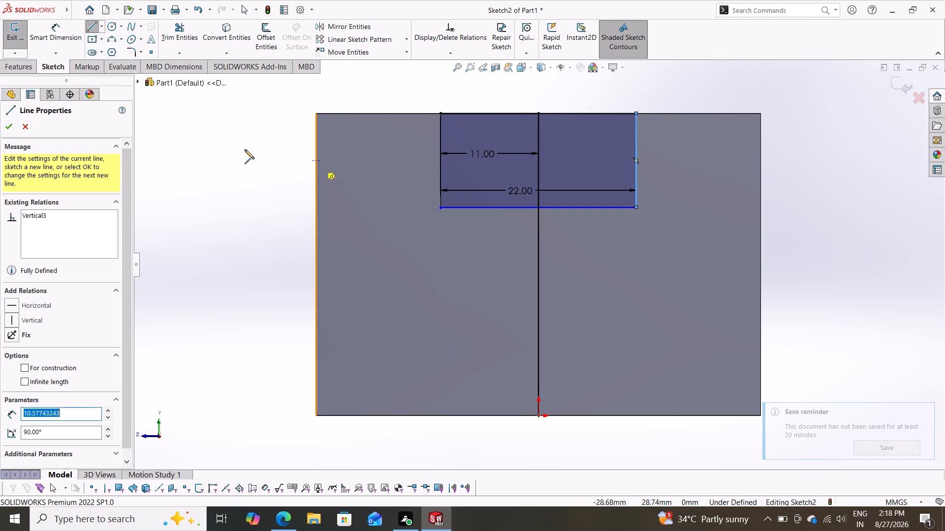
{"action": "left_click", "coordinate": [5, 123]}
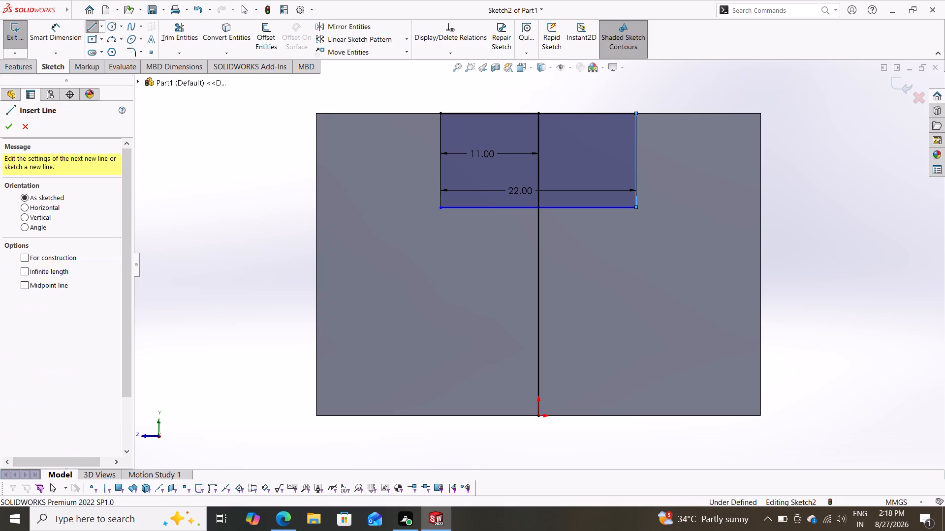
Dimension the rectangle's vertical side to 6 mm.
{"action": "left_click", "coordinate": [21, 67]}
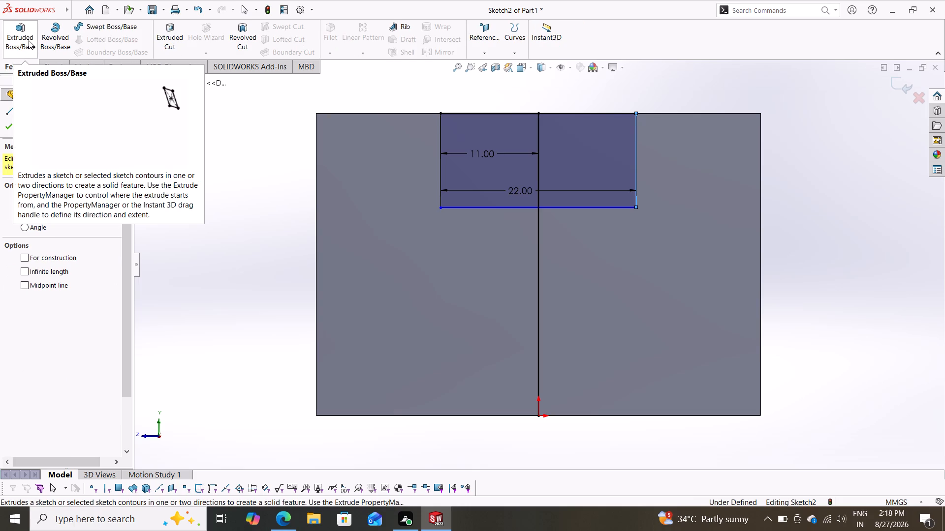
{"action": "left_click", "coordinate": [55, 61]}
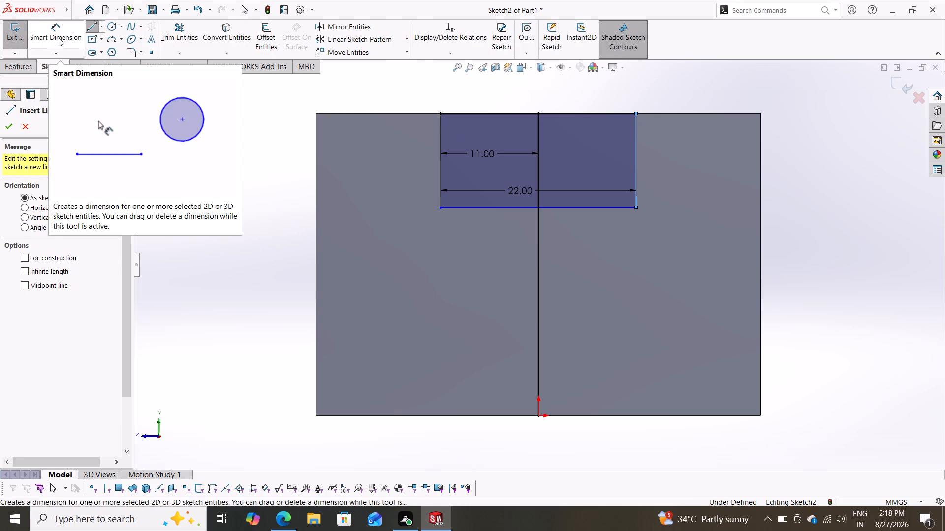
{"action": "left_click", "coordinate": [59, 38]}
{"action": "left_click", "coordinate": [635, 146]}
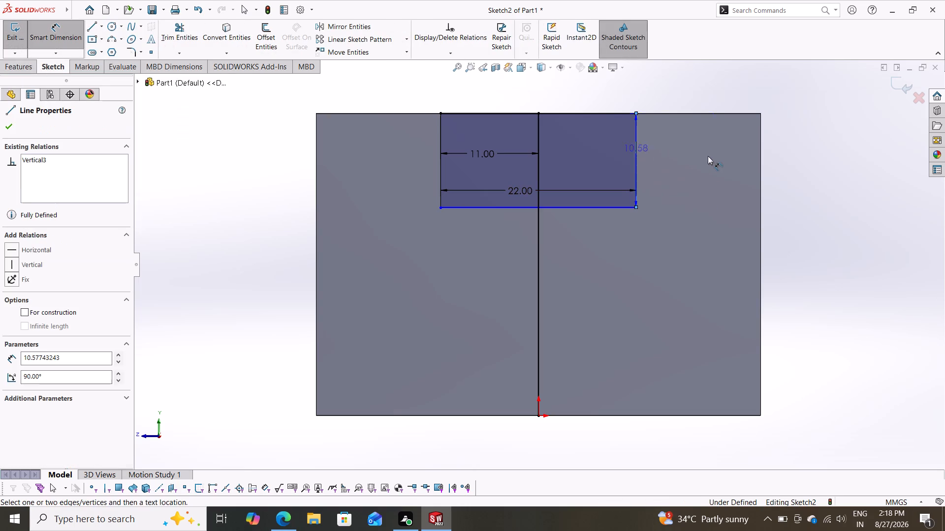
{"action": "left_click", "coordinate": [712, 156]}
{"action": "key", "text": "6"}
{"action": "key", "text": "Return"}
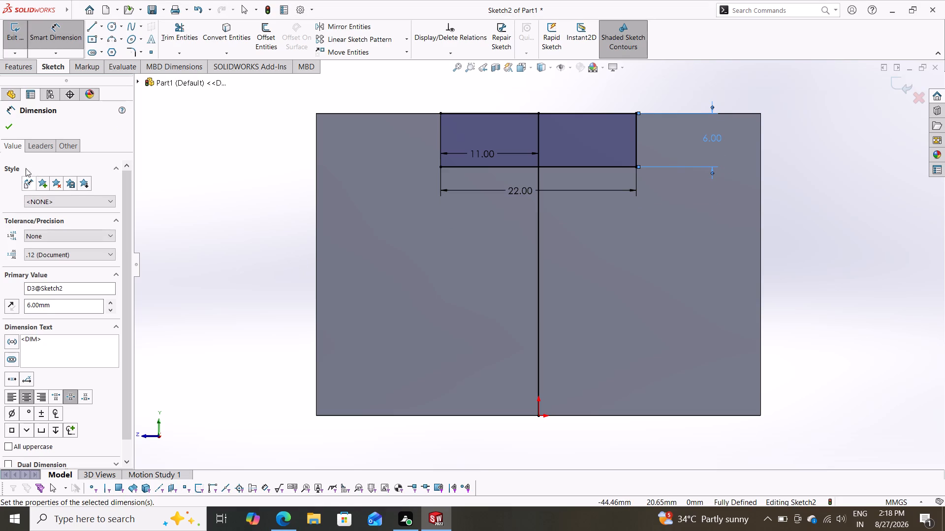
{"action": "left_click", "coordinate": [10, 125]}
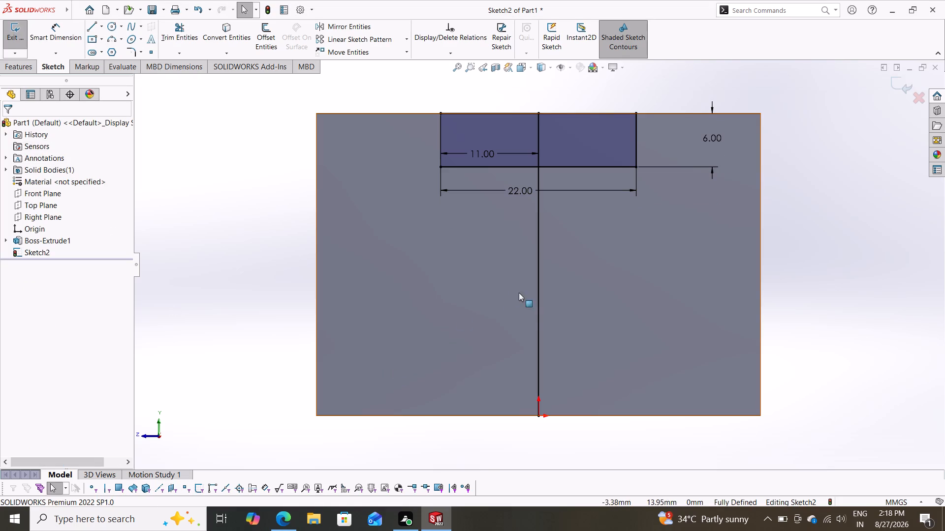
Convert the vertical line through the origin to construction geometry.
{"action": "left_click", "coordinate": [536, 298]}
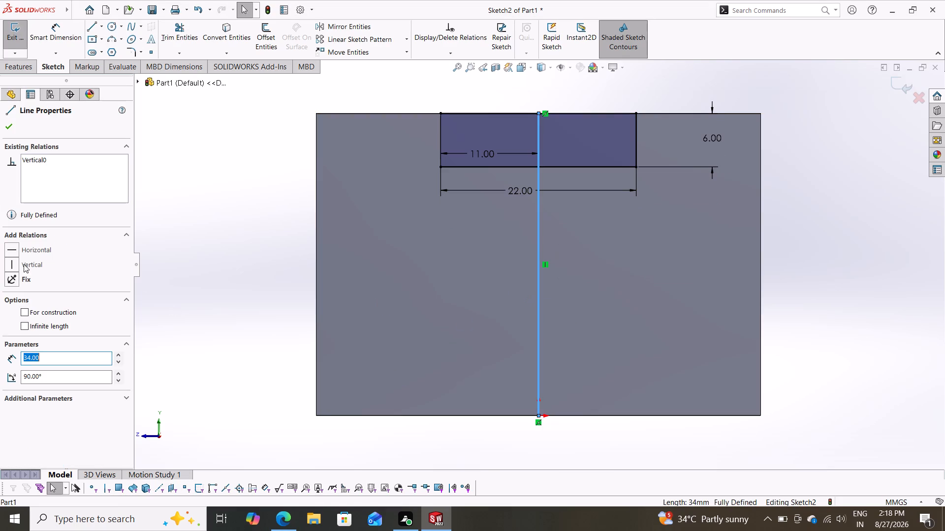
{"action": "left_click", "coordinate": [24, 312]}
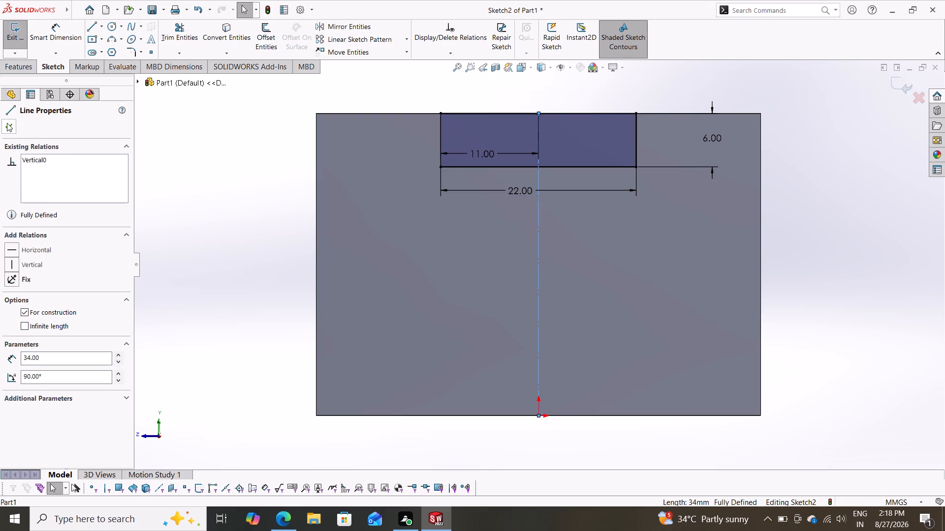
{"action": "left_click", "coordinate": [7, 123]}
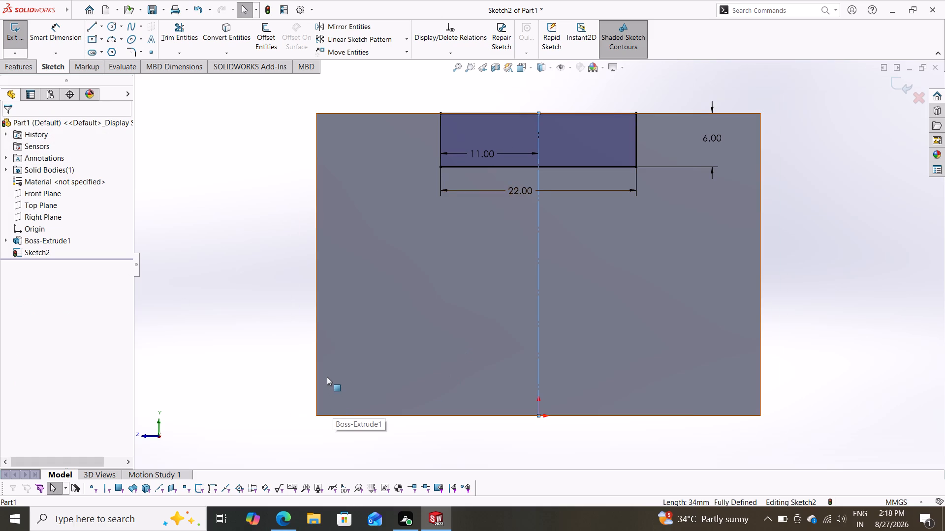
{"action": "key", "text": "Escape"}
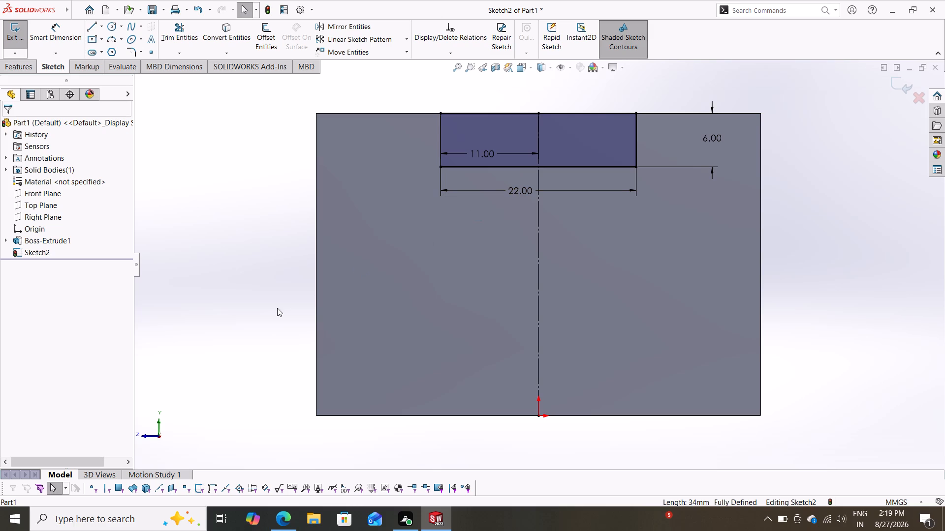
Move the 11 mm dimension above the block's top edge, clear of the profile.
{"action": "left_click_drag", "start_coordinate": [485, 152], "coordinate": [493, 88]}
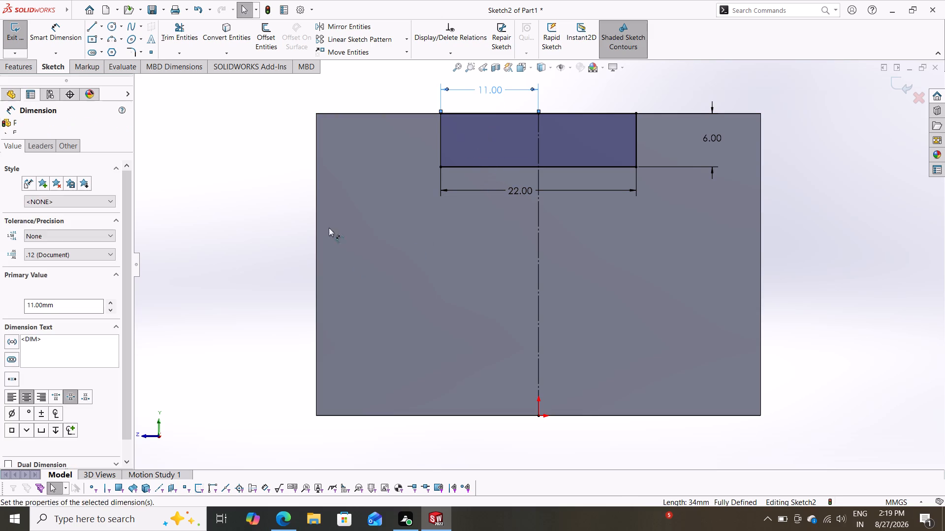
{"action": "left_click", "coordinate": [11, 124]}
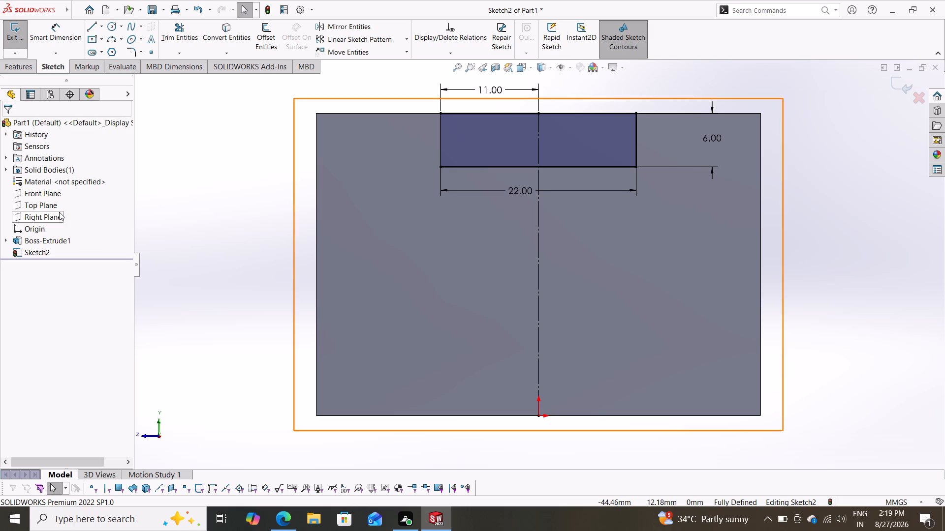
Start an Extruded Cut from the sketch, selecting both halves of the 22 × 6 mm rectangle as contours.
{"action": "left_click", "coordinate": [16, 66]}
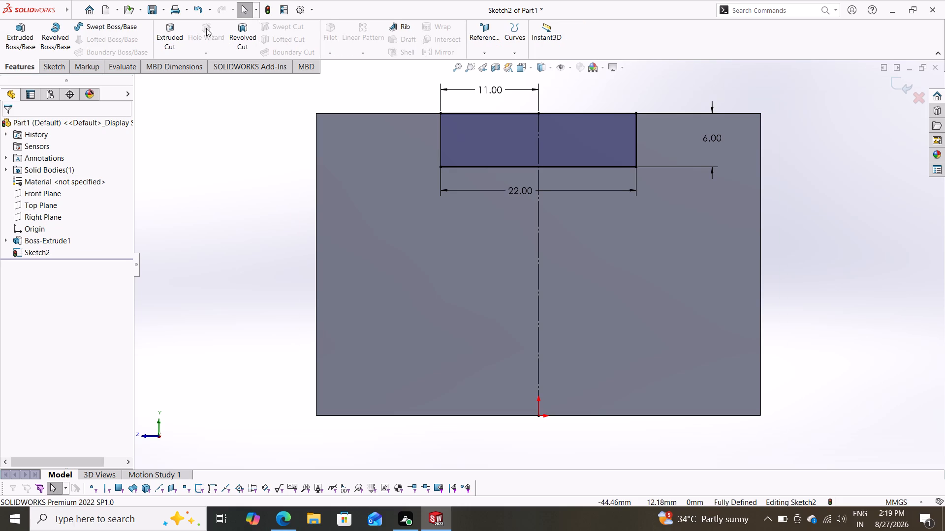
{"action": "left_click", "coordinate": [173, 31]}
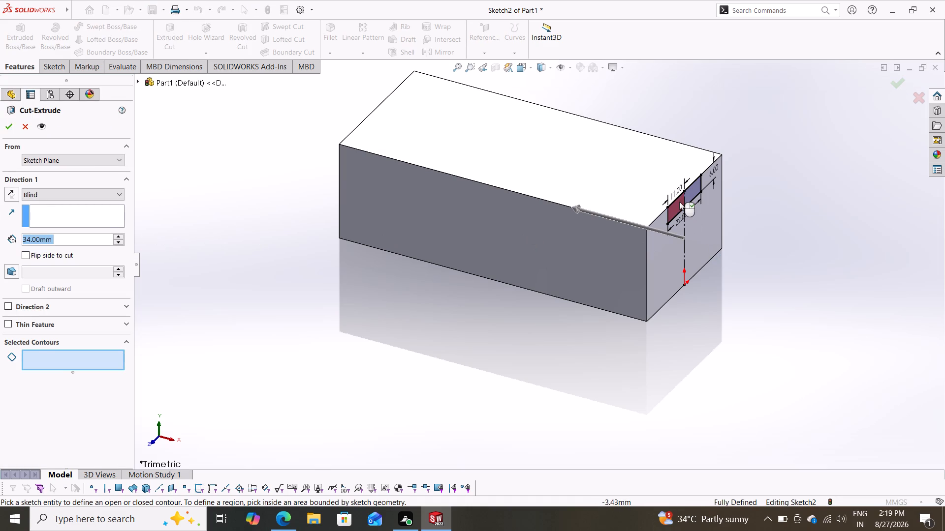
{"action": "left_click", "coordinate": [679, 202]}
{"action": "left_click", "coordinate": [697, 191]}
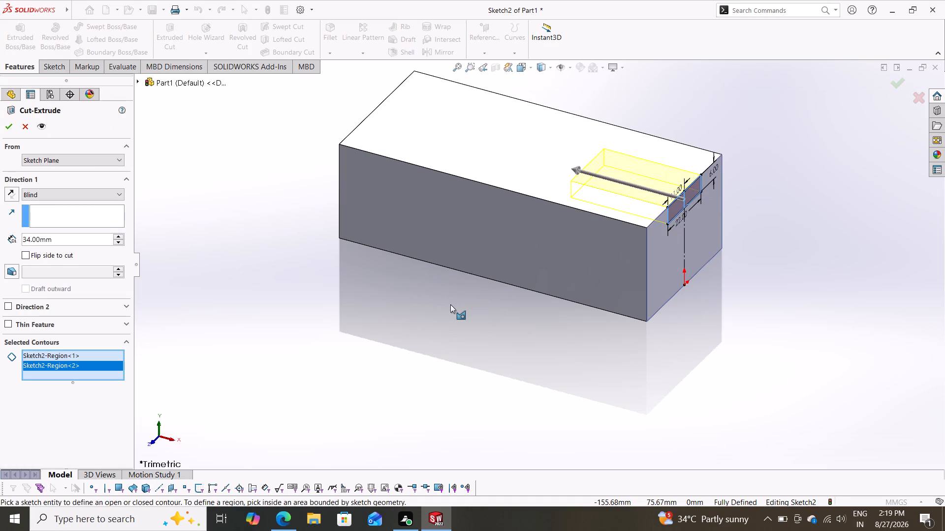
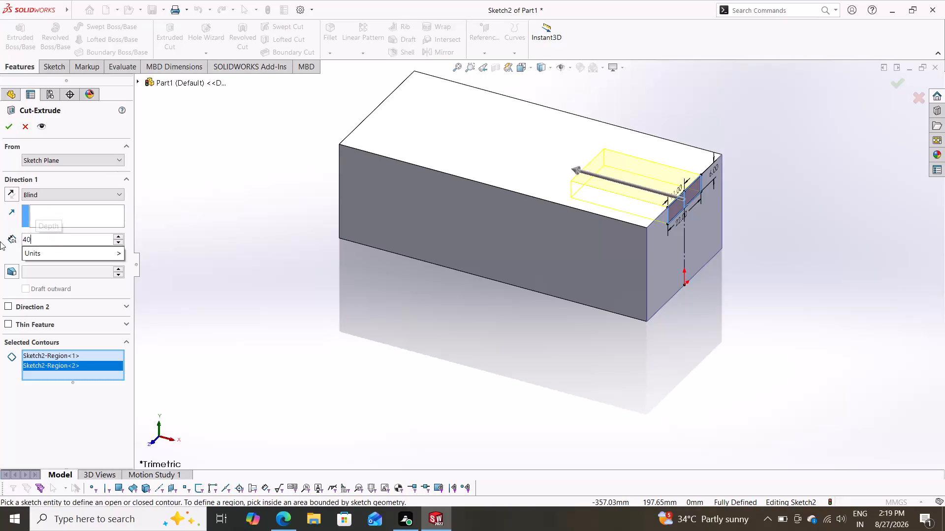
Set the slot cut to a blind depth of 40 mm and complete the Extruded Cut.
{"action": "key", "text": "Return"}
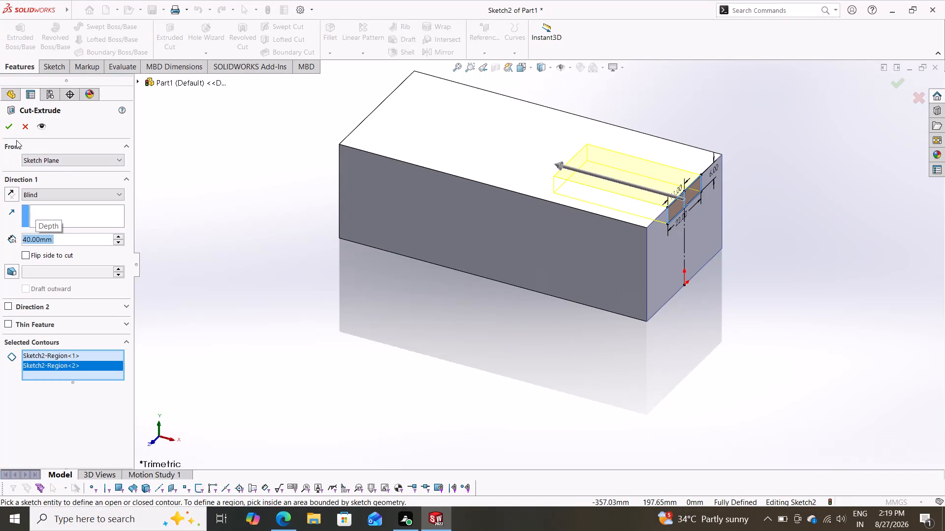
{"action": "left_click", "coordinate": [6, 130]}
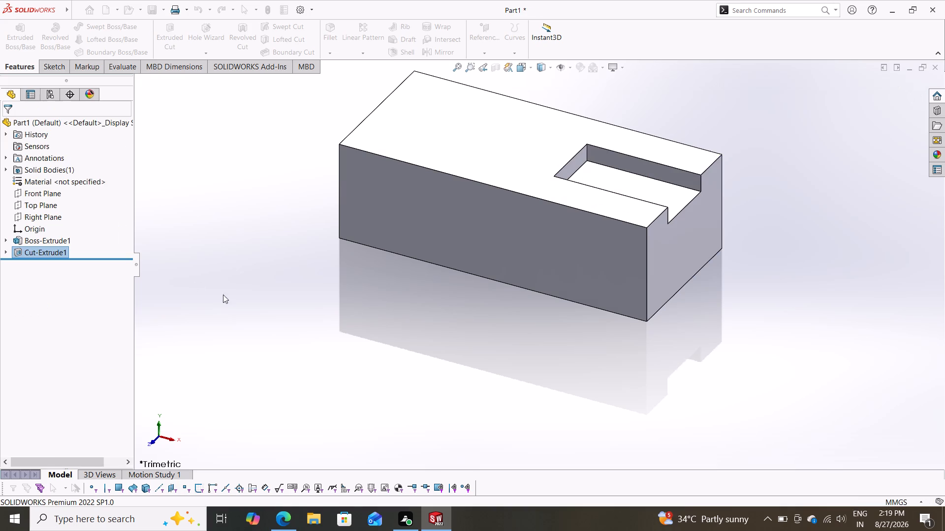
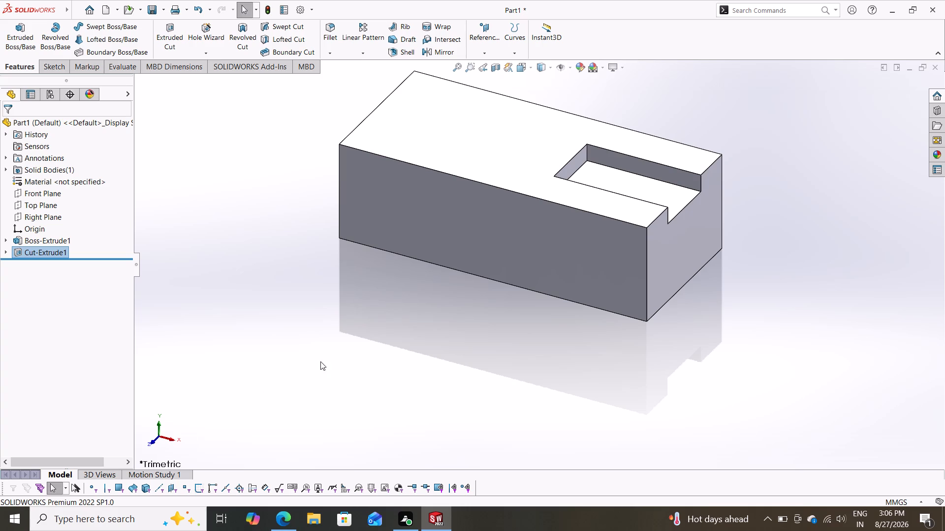
Sketch a circle about 41 mm in diameter on the block's top face, centred on the midpoint of the slot's inner end edge.
{"action": "left_click", "coordinate": [520, 176]}
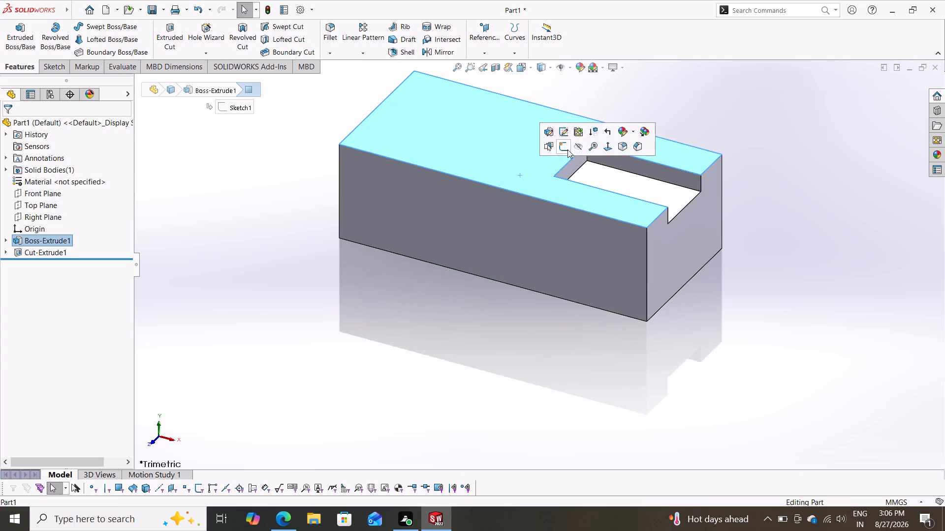
{"action": "left_click", "coordinate": [567, 147]}
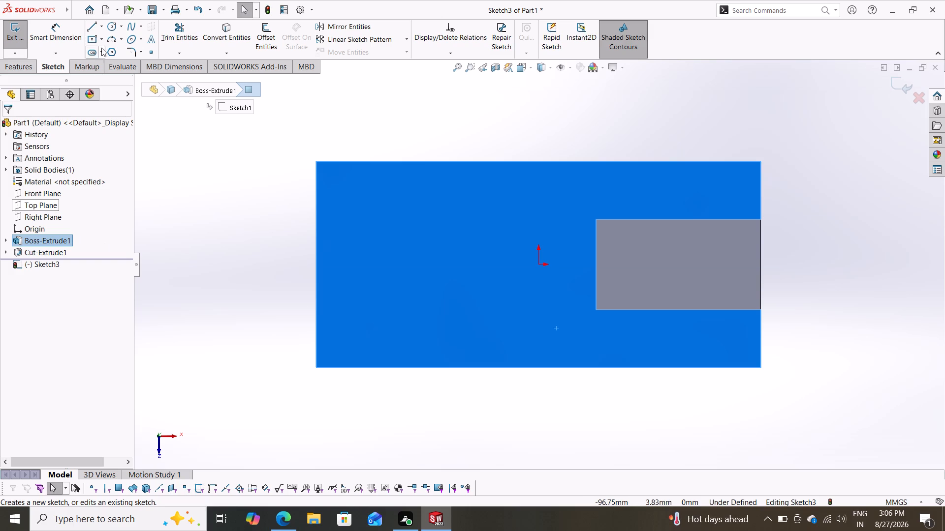
{"action": "left_click", "coordinate": [110, 23]}
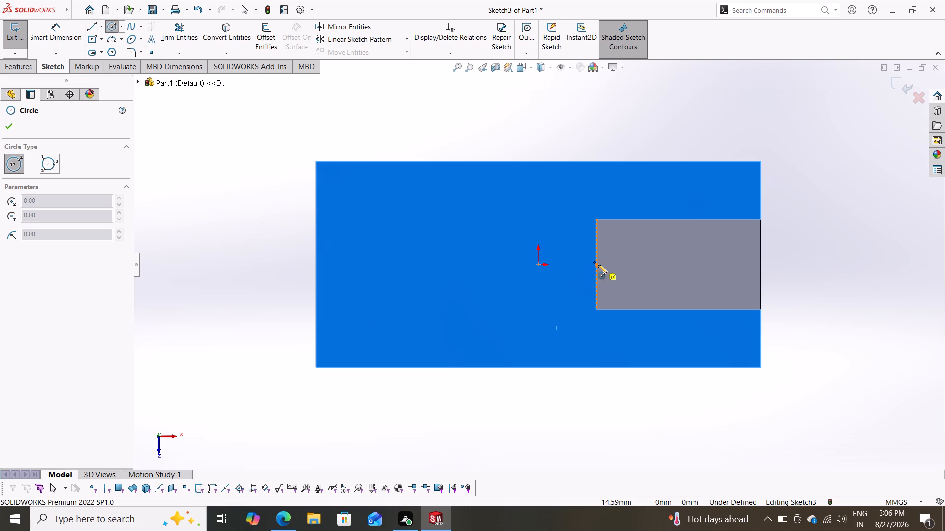
{"action": "left_click", "coordinate": [598, 265]}
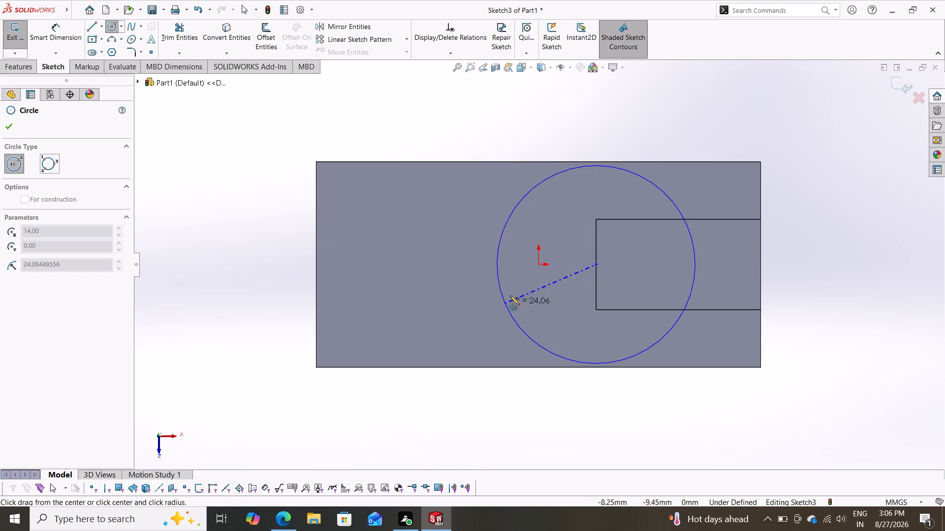
{"action": "left_click", "coordinate": [516, 289]}
Dimension the circle's diameter to 28 mm.
{"action": "left_click_drag", "start_coordinate": [54, 41], "coordinate": [56, 48]}
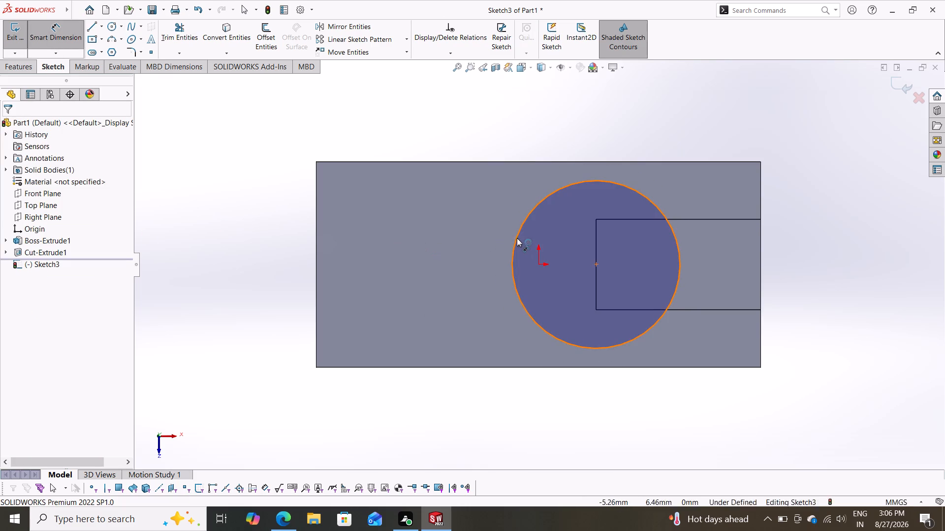
{"action": "left_click", "coordinate": [517, 238]}
{"action": "left_click", "coordinate": [459, 231]}
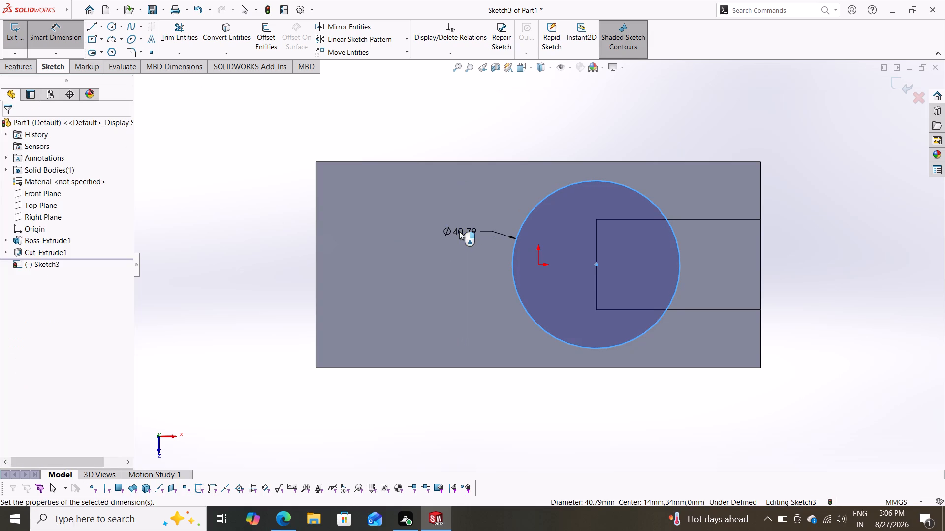
{"action": "type", "text": "28"}
{"action": "key", "text": "Return"}
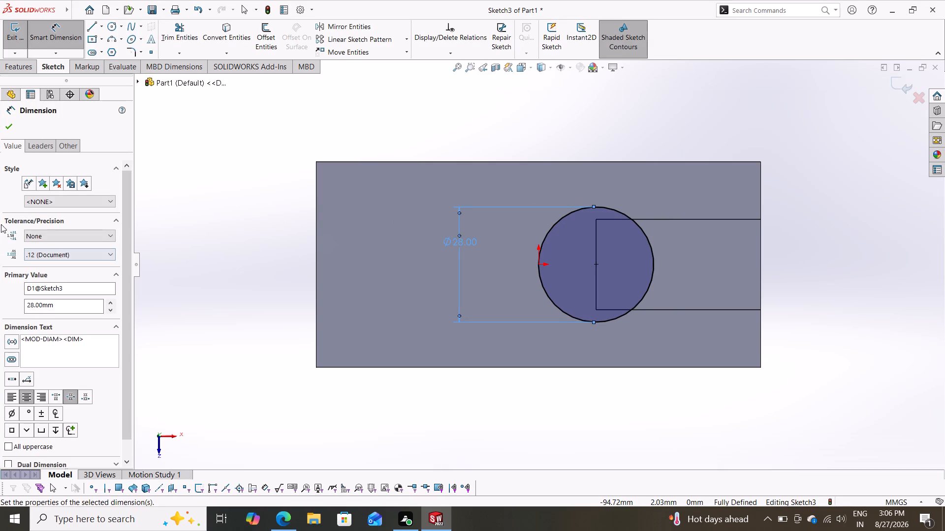
{"action": "left_click", "coordinate": [12, 127]}
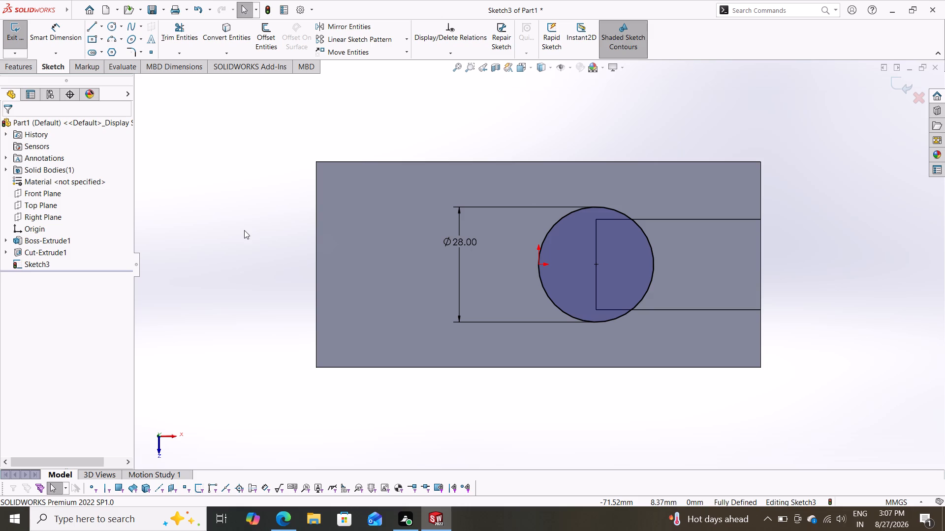
Cut the 28 mm circle down through the block with an Extruded Cut set to Through All.
{"action": "left_click", "coordinate": [18, 64]}
{"action": "left_click", "coordinate": [165, 31]}
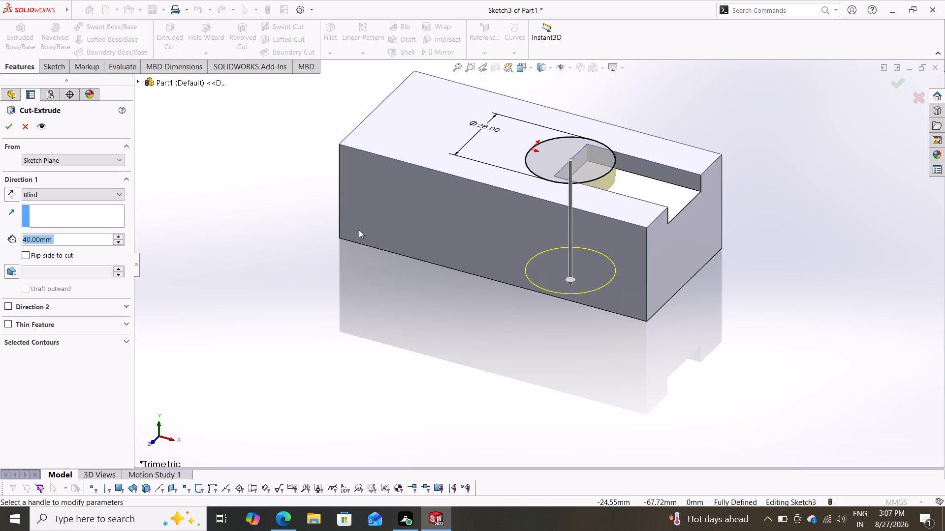
{"action": "left_click", "coordinate": [60, 188]}
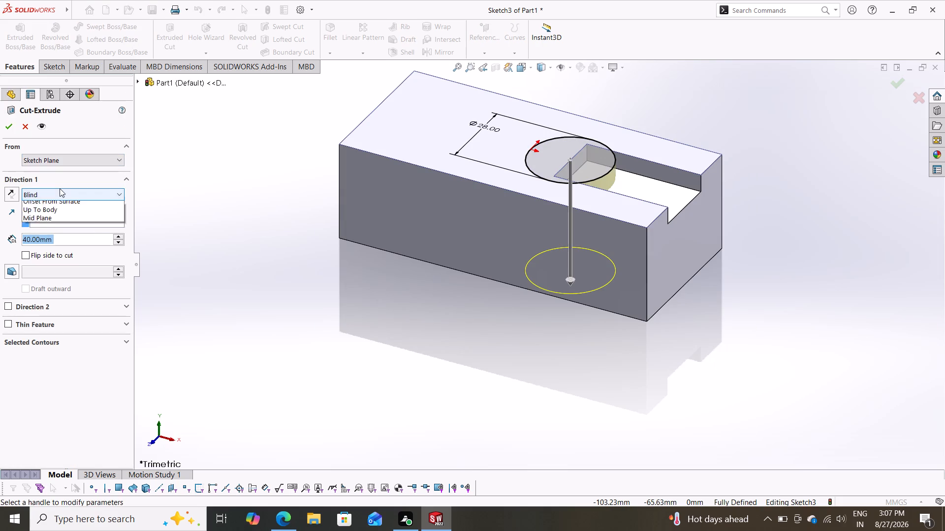
{"action": "left_click", "coordinate": [48, 214]}
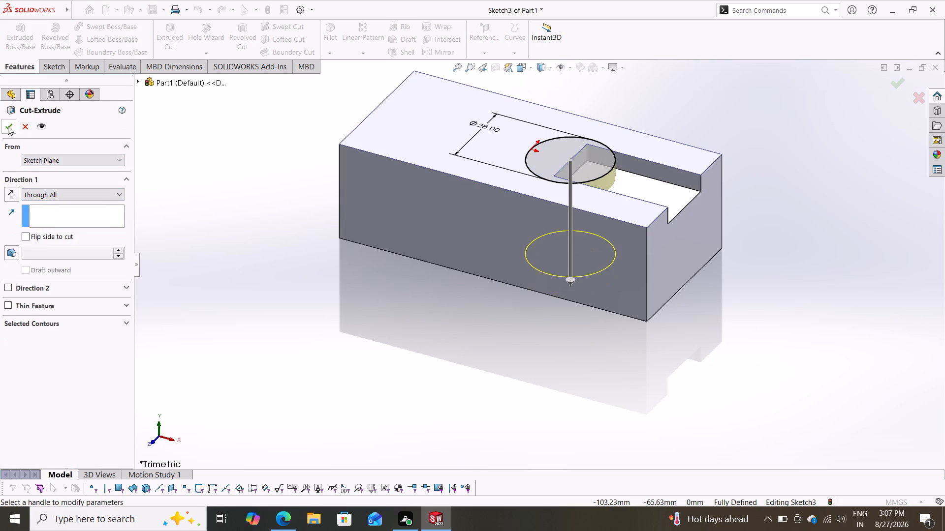
{"action": "left_click", "coordinate": [8, 126]}
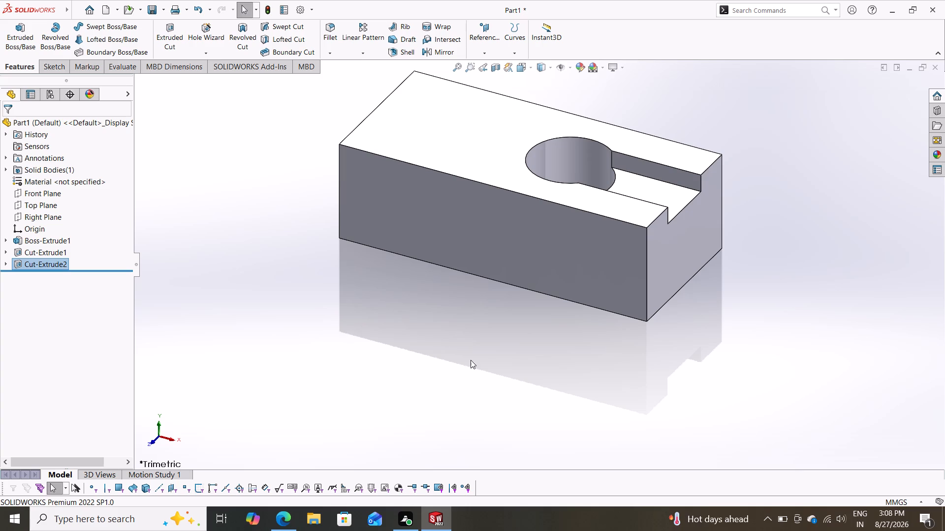
Edit the sketch of the slot cut to set the slot's vertical depth to 12 mm, and exit the sketch.
{"action": "left_click", "coordinate": [53, 248]}
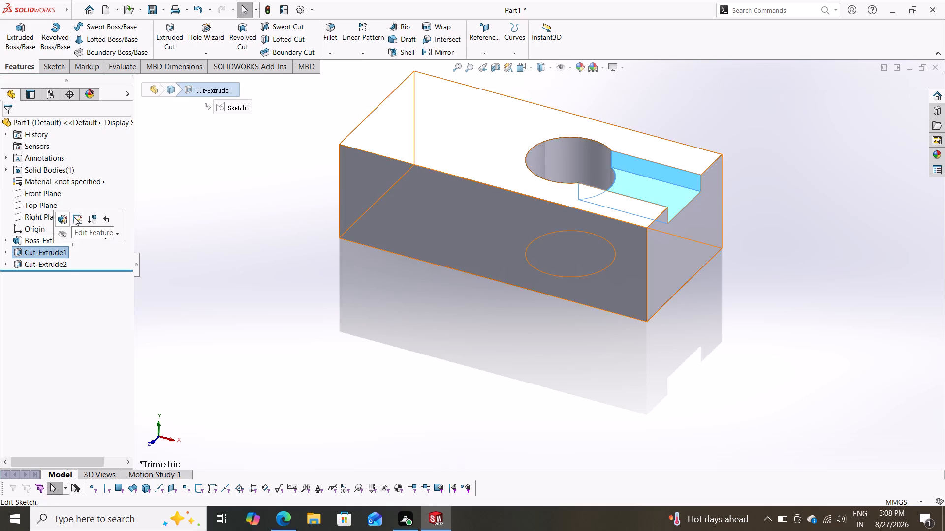
{"action": "left_click", "coordinate": [75, 216]}
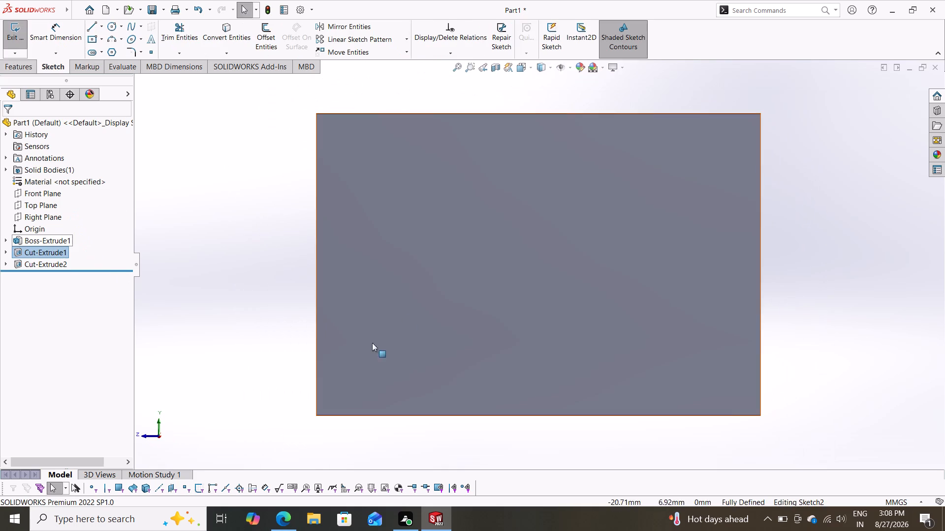
{"action": "double_click", "coordinate": [714, 134]}
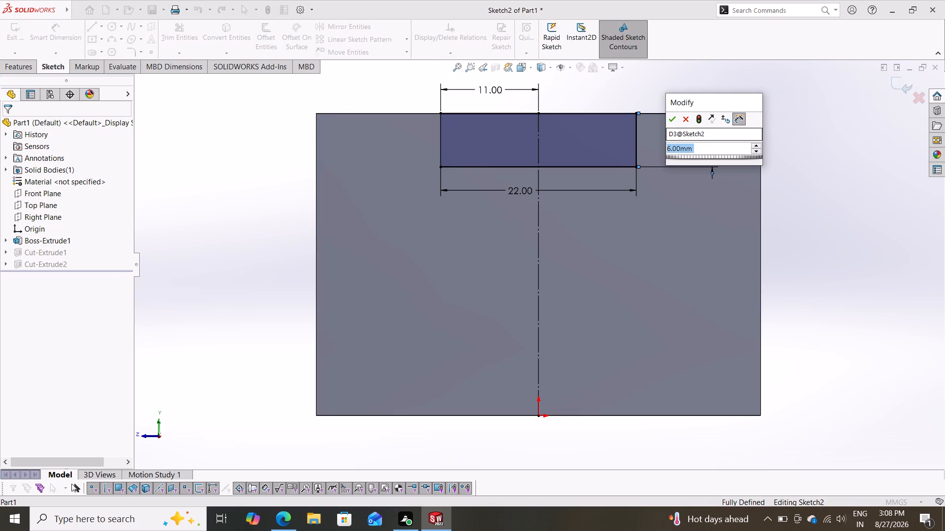
{"action": "type", "text": "12"}
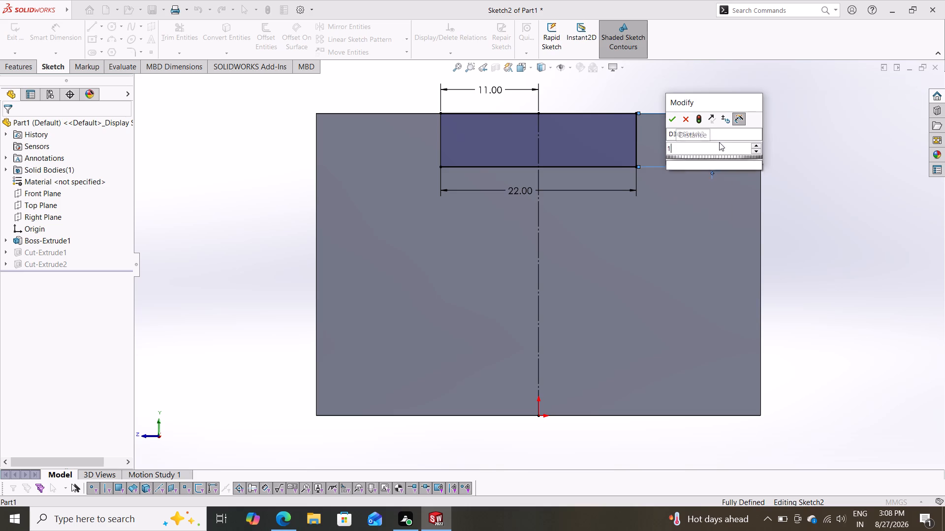
{"action": "key", "text": "Return"}
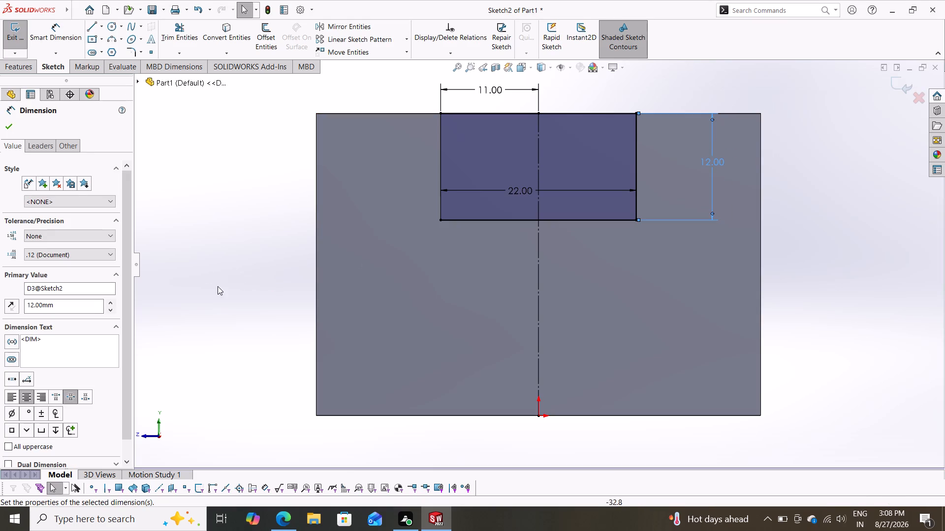
{"action": "left_click", "coordinate": [11, 128]}
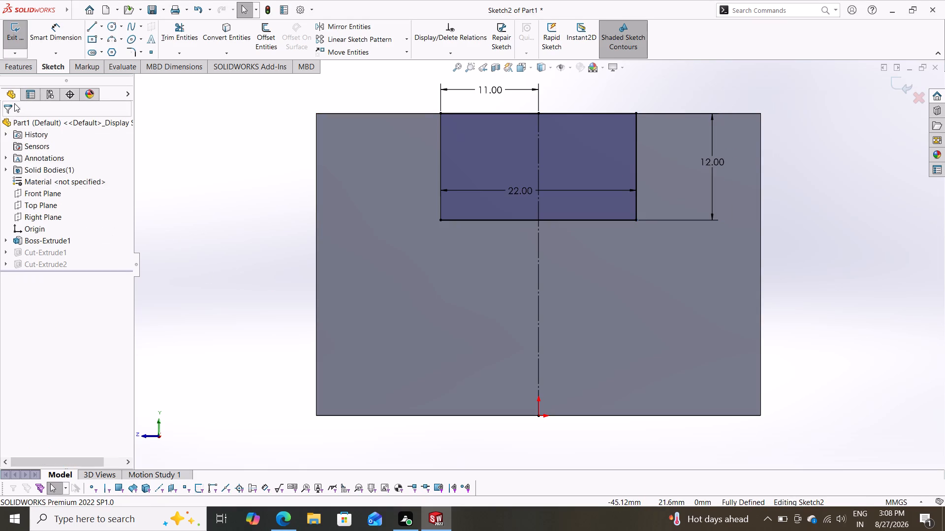
{"action": "left_click", "coordinate": [899, 85]}
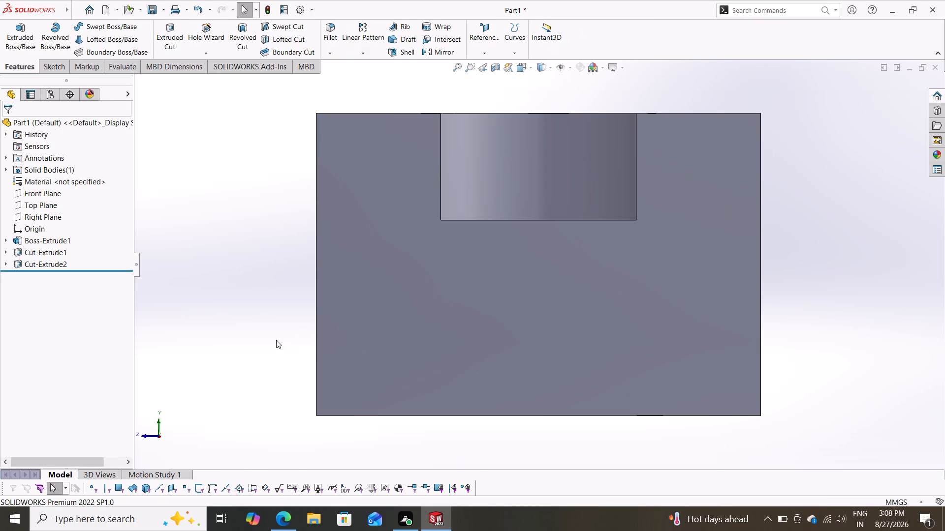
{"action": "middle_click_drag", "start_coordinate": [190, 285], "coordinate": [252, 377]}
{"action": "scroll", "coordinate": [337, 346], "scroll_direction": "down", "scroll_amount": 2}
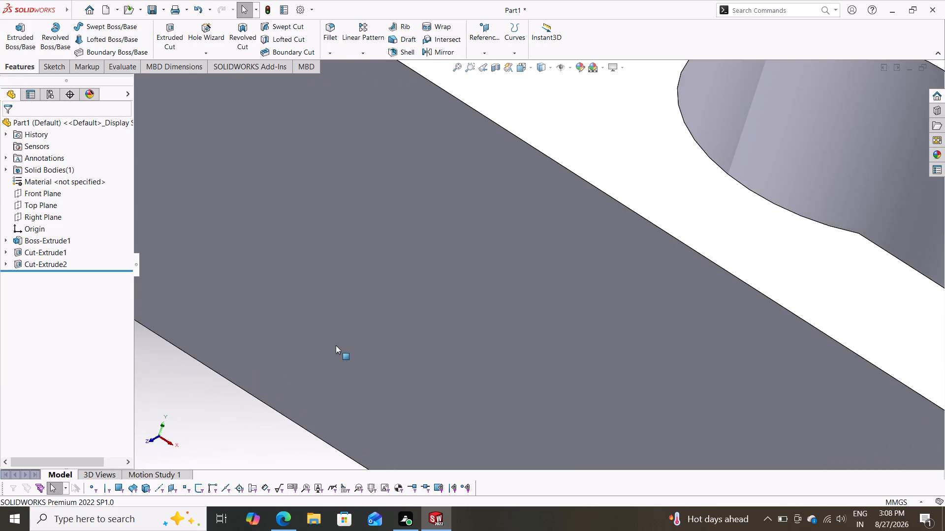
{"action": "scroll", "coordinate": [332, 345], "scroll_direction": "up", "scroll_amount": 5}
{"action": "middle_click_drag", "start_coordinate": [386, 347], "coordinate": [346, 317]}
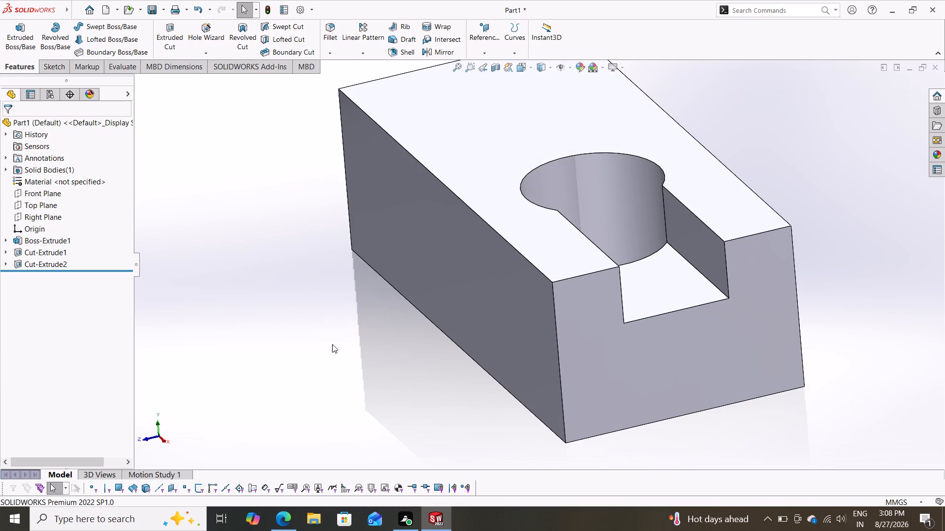
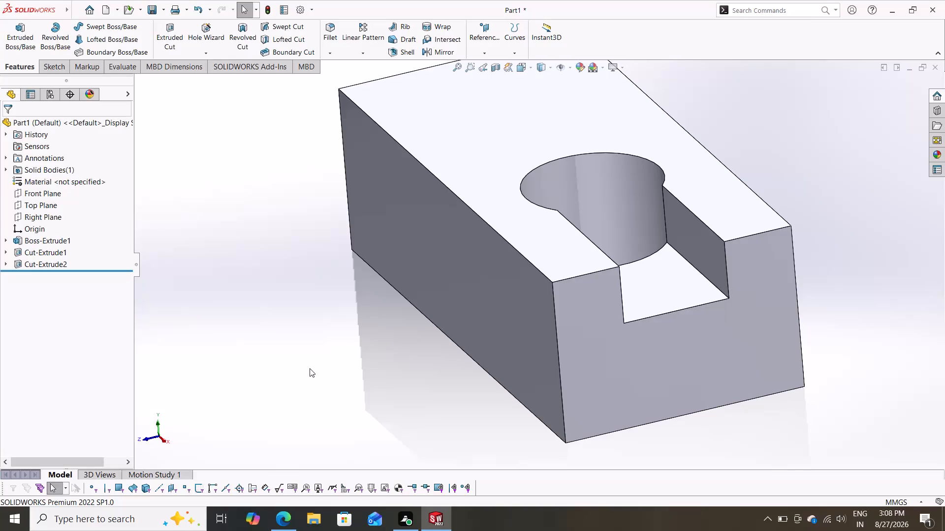
Start a sketch on the block's end face where the slot opens.
{"action": "left_click", "coordinate": [604, 348]}
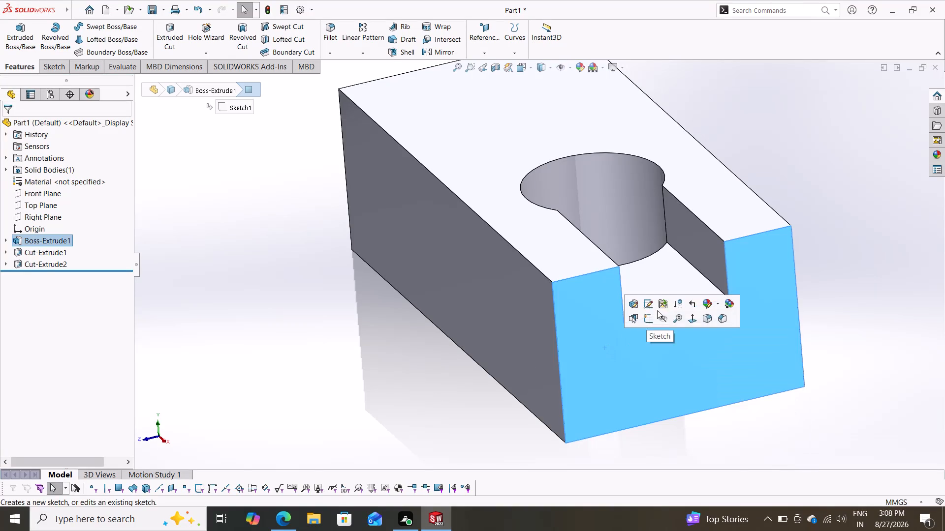
{"action": "left_click", "coordinate": [649, 318]}
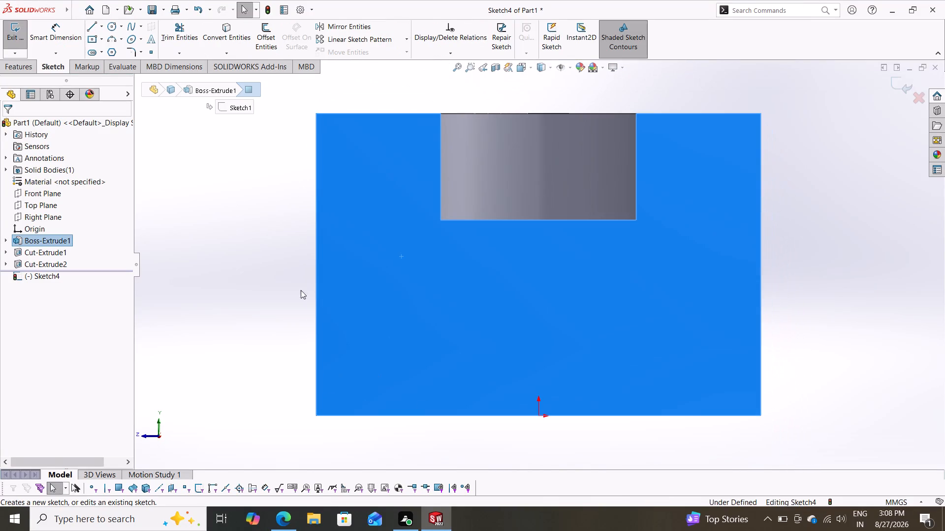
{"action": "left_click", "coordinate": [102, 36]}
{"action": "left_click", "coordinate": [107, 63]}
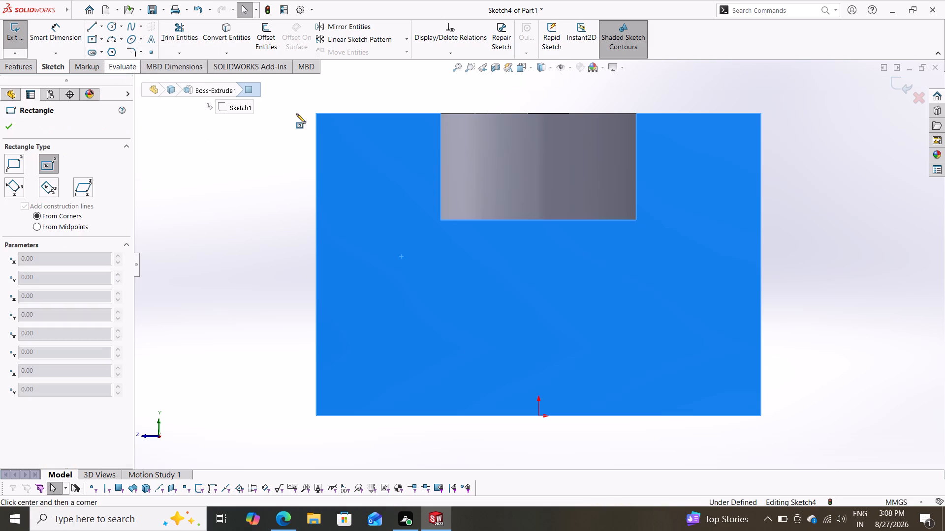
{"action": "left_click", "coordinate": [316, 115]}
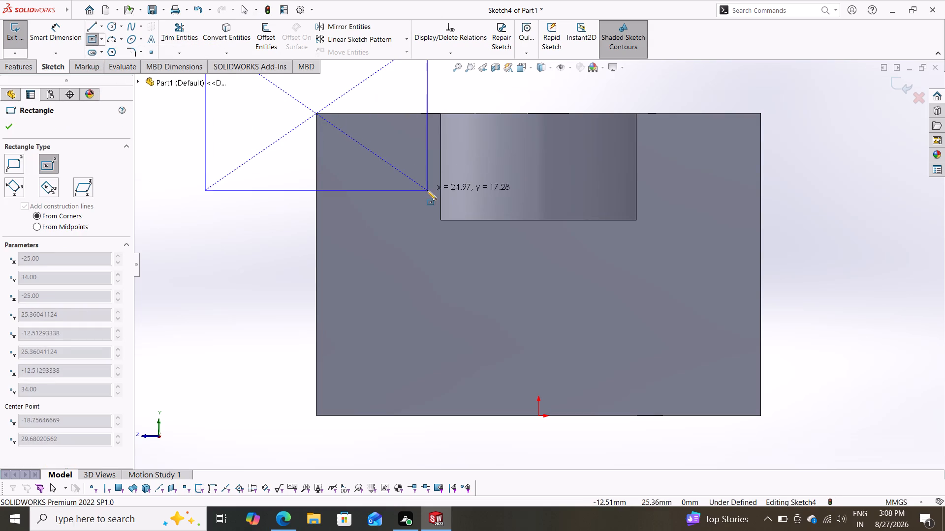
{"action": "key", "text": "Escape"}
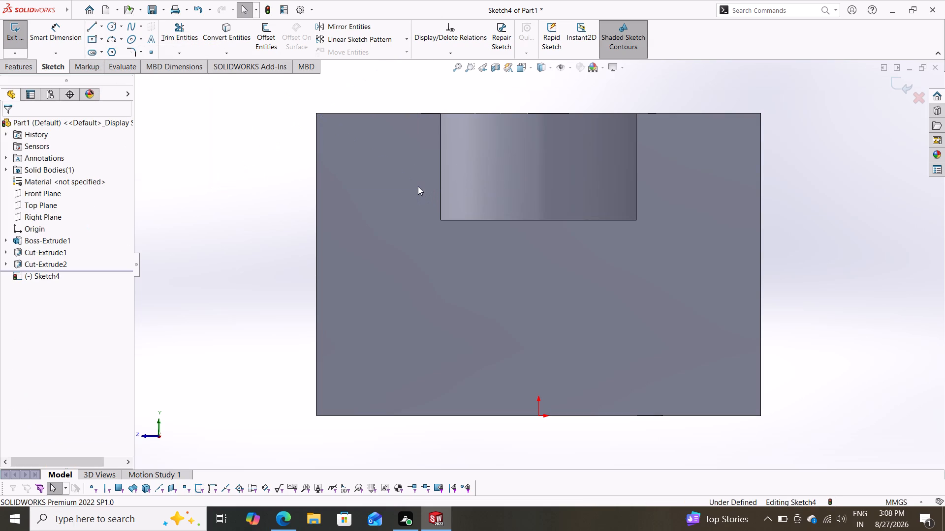
Sketch a corner rectangle about 14 × 8 mm from the end face's upper left corner to the slot's left wall.
{"action": "left_click", "coordinate": [103, 38]}
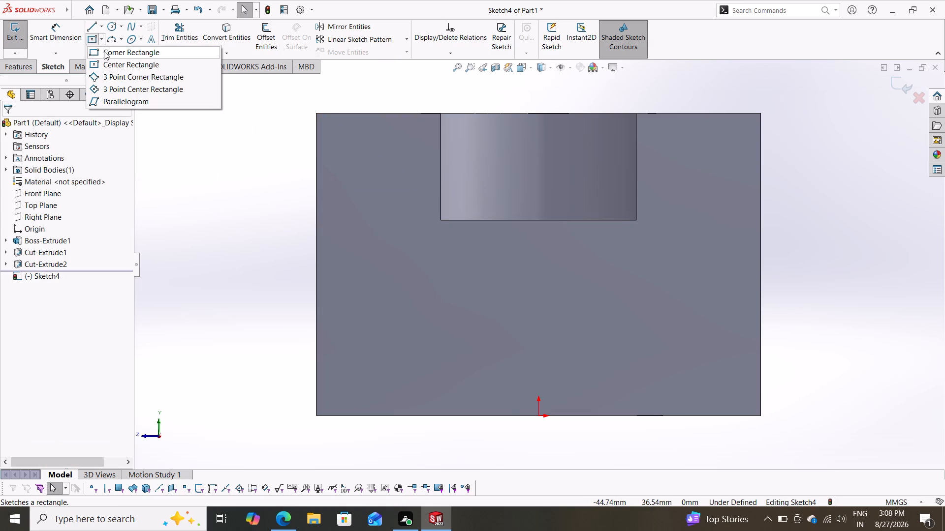
{"action": "left_click", "coordinate": [105, 54]}
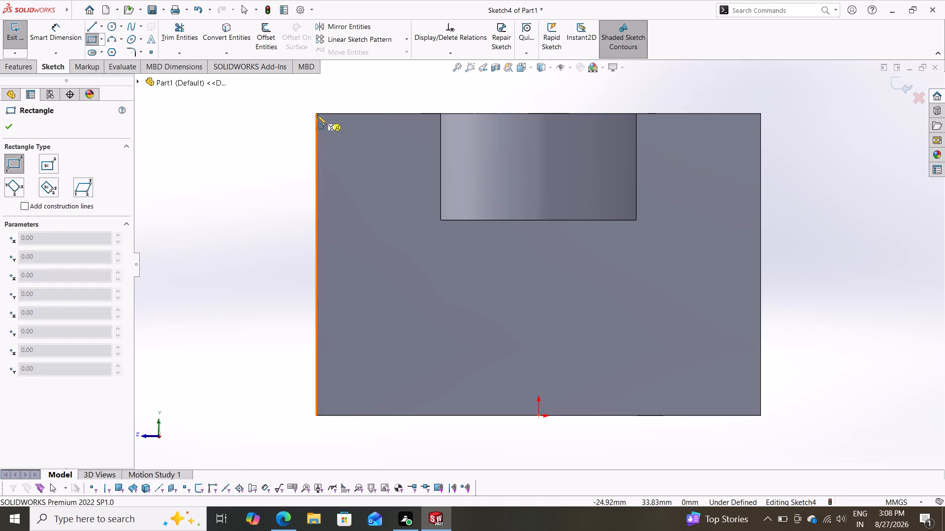
{"action": "left_click", "coordinate": [317, 113]}
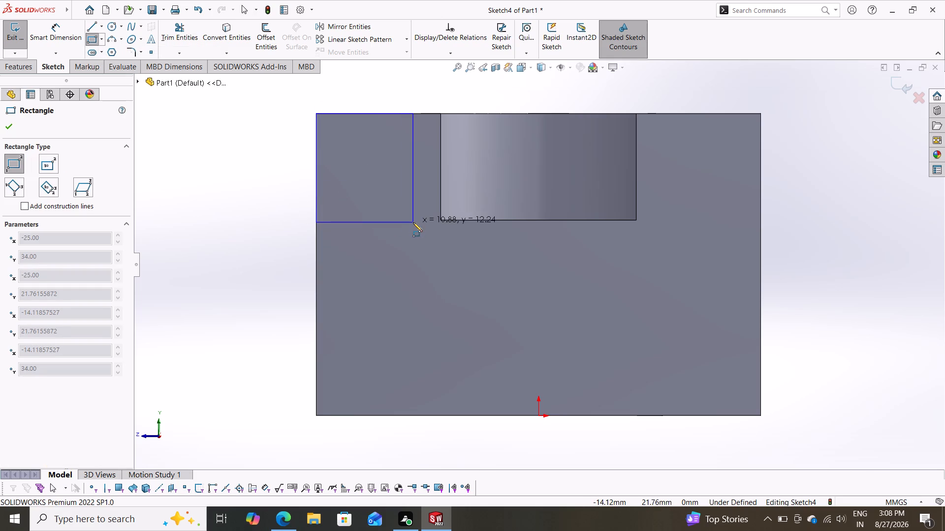
{"action": "left_click", "coordinate": [441, 186]}
Dimension the height of the rectangle left of the slot to 6 mm.
{"action": "left_click", "coordinate": [58, 30]}
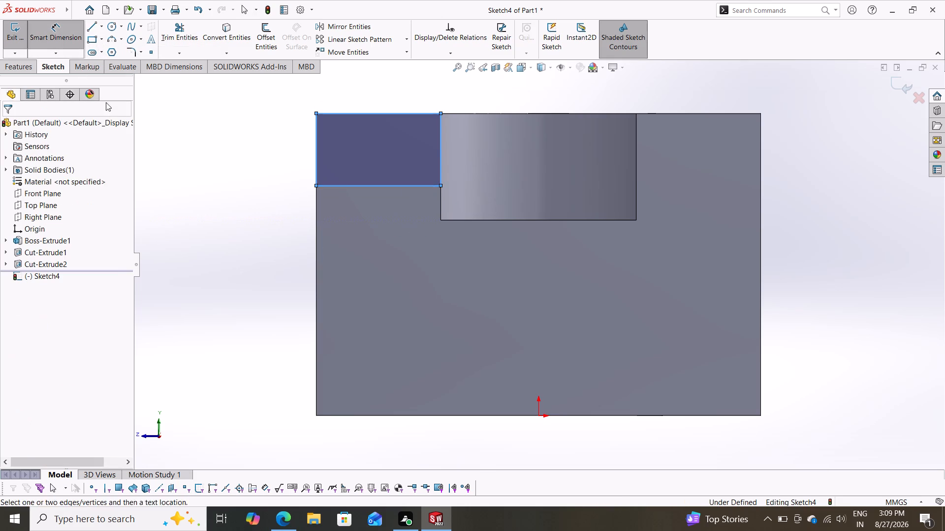
{"action": "left_click", "coordinate": [316, 140]}
{"action": "left_click", "coordinate": [248, 140]}
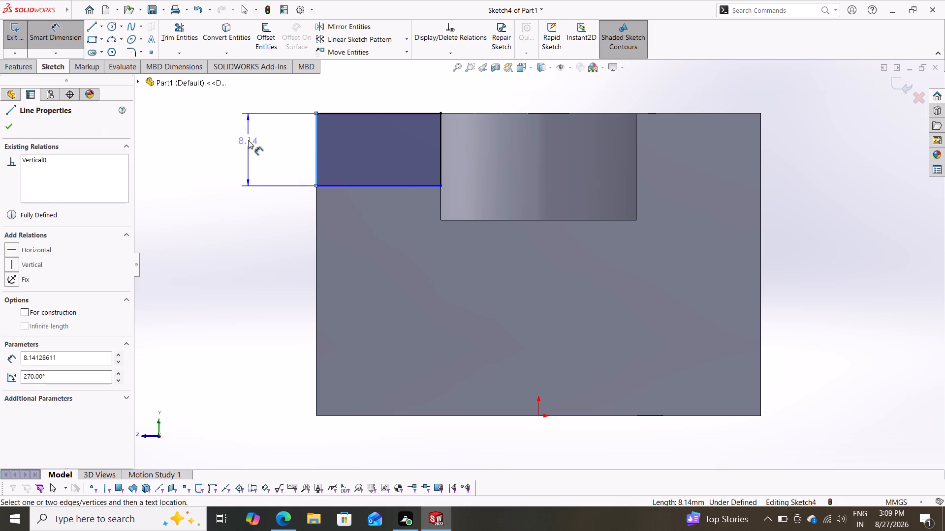
{"action": "key", "text": "6"}
{"action": "key", "text": "Return"}
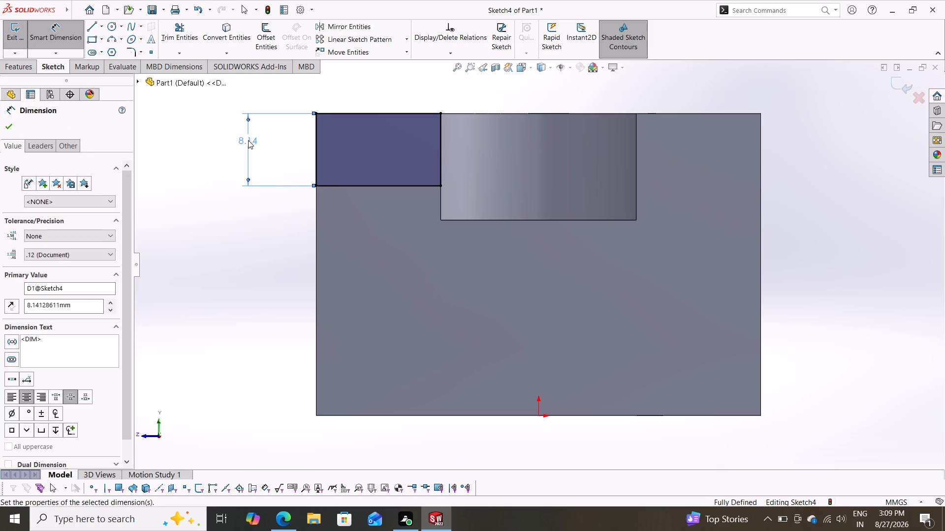
{"action": "left_click", "coordinate": [8, 126]}
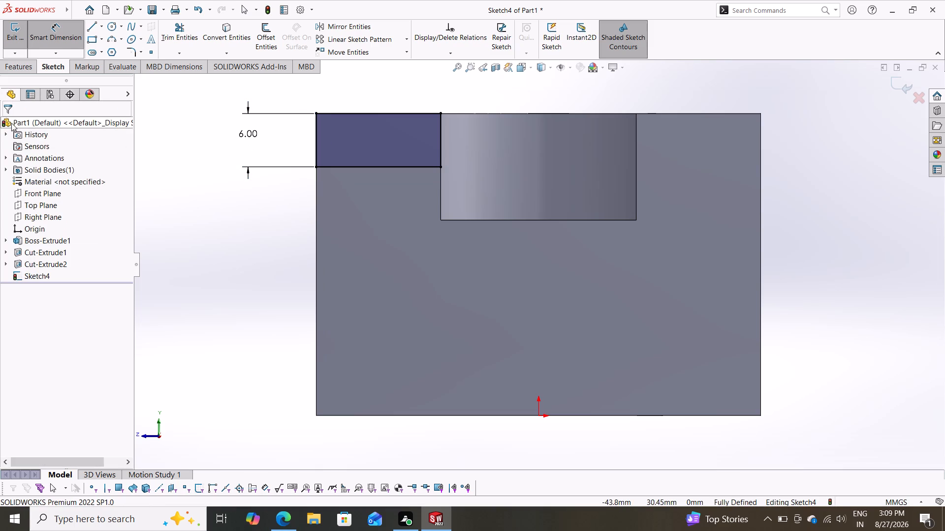
Sketch a second corner rectangle about 14 × 10 mm from the slot's upper right corner to the block's right edge.
{"action": "left_click", "coordinate": [91, 38]}
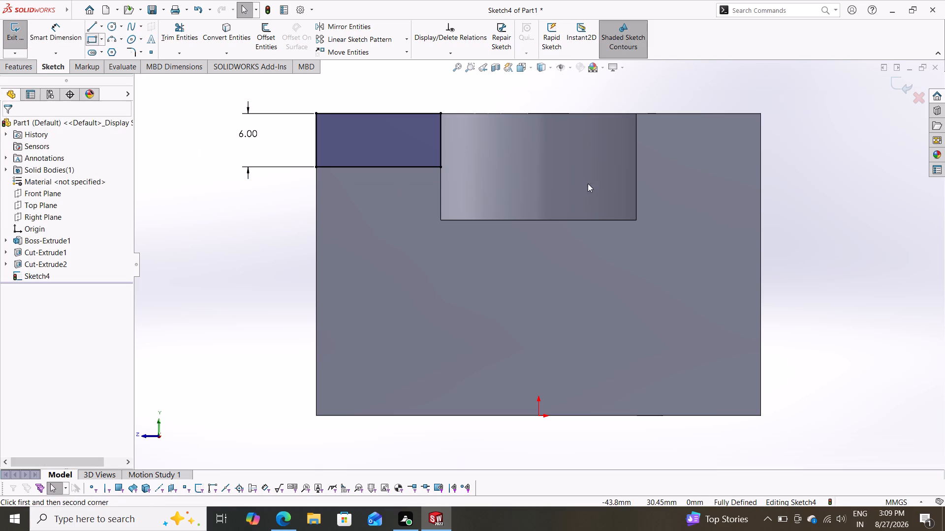
{"action": "left_click", "coordinate": [636, 115]}
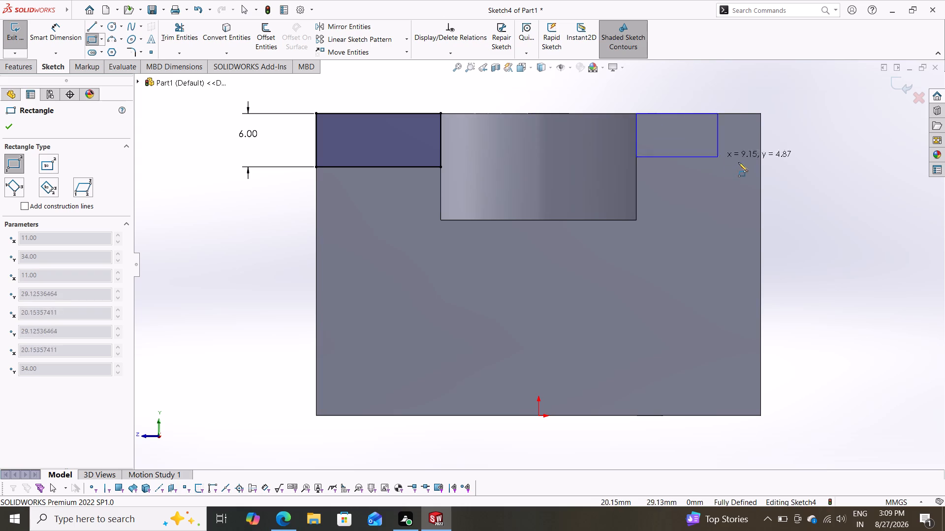
{"action": "left_click", "coordinate": [760, 202]}
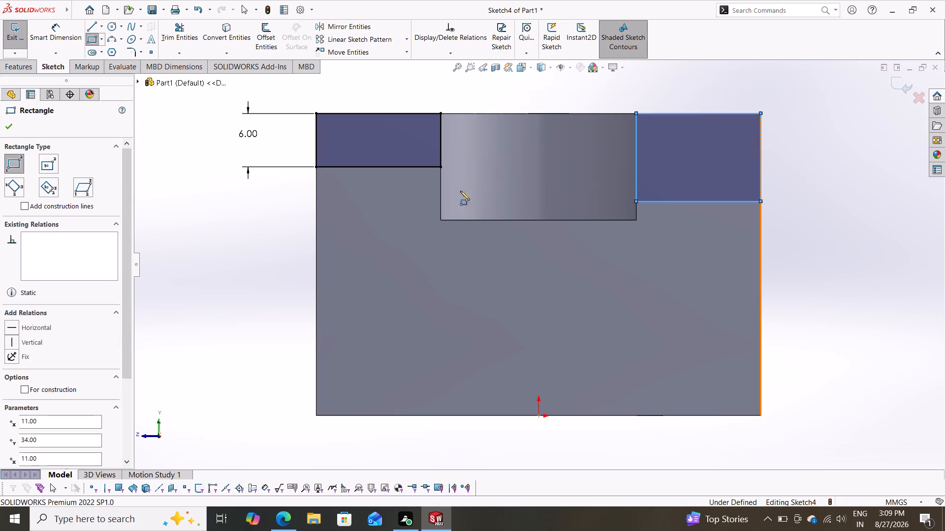
{"action": "left_click", "coordinate": [11, 123]}
Dimension the height of the rectangle right of the slot to 6 mm.
{"action": "left_click_drag", "start_coordinate": [56, 33], "coordinate": [58, 49]}
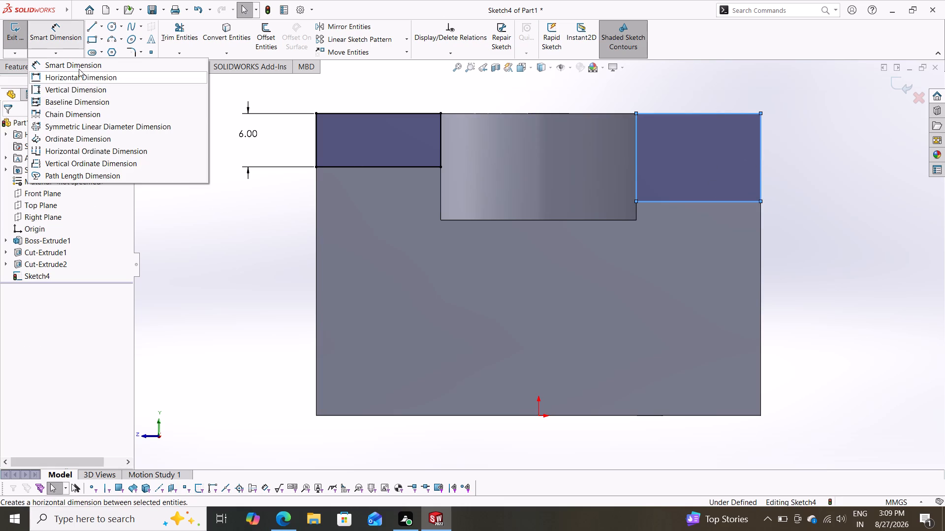
{"action": "left_click", "coordinate": [84, 64]}
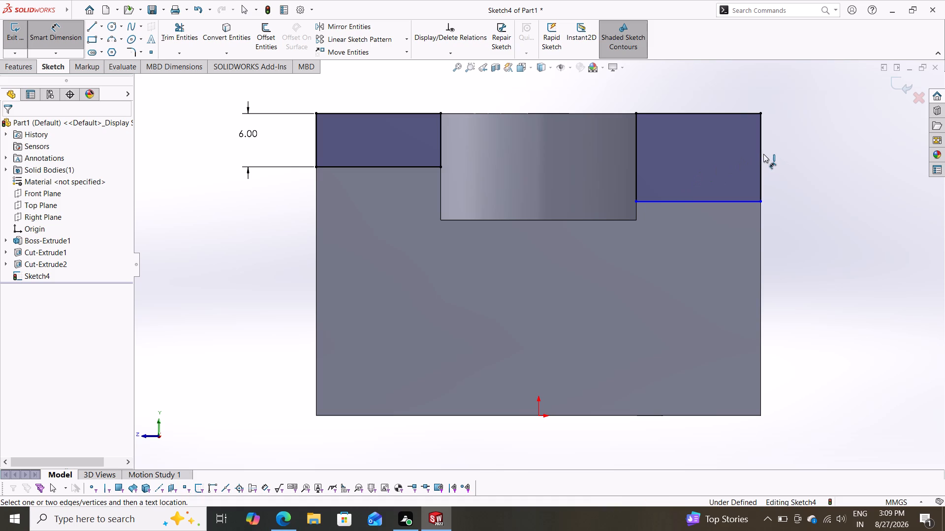
{"action": "left_click", "coordinate": [763, 154]}
{"action": "left_click", "coordinate": [809, 156]}
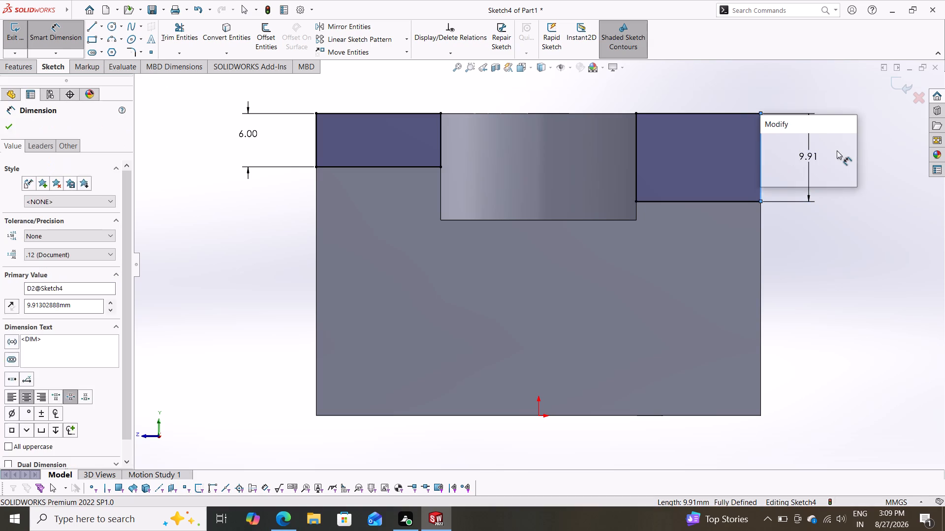
{"action": "key", "text": "6"}
{"action": "key", "text": "Return"}
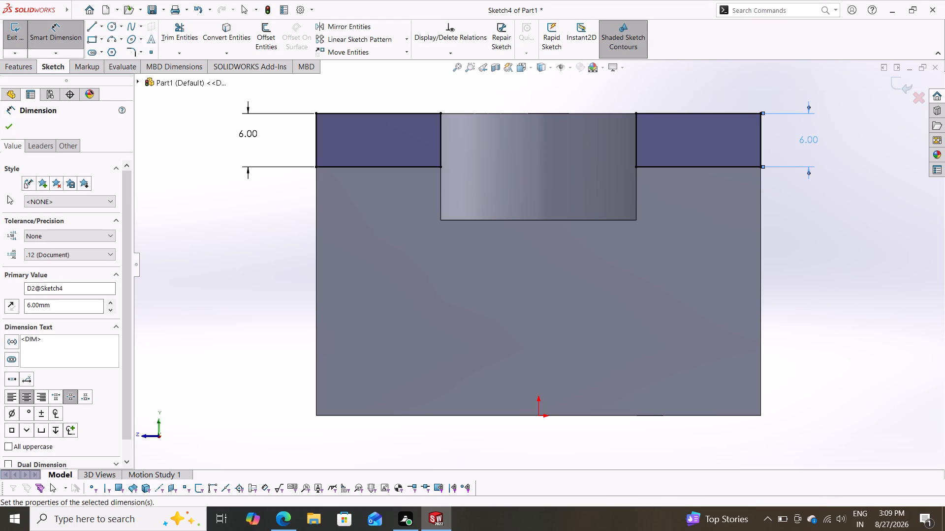
{"action": "left_click", "coordinate": [3, 121]}
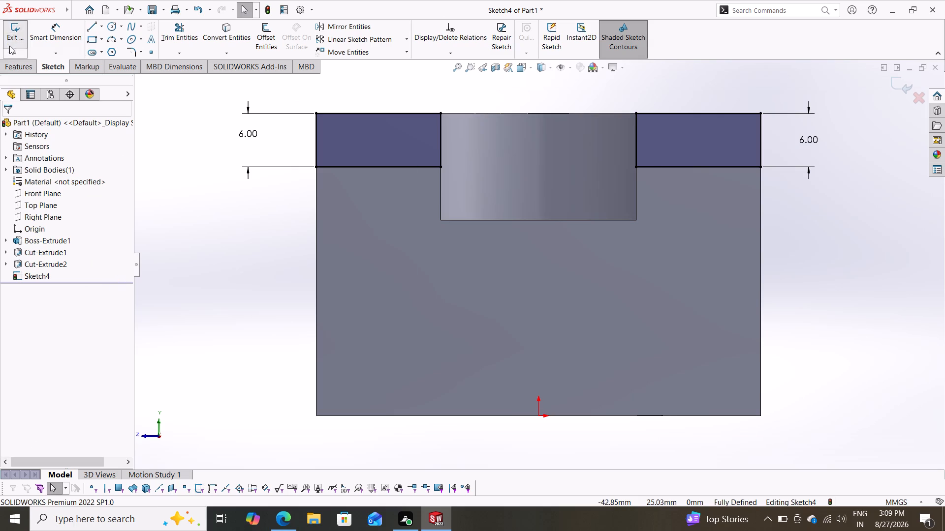
Cut both rectangles into the block with a Blind Extruded Cut 53 mm (40+13) deep.
{"action": "left_click", "coordinate": [21, 68]}
{"action": "left_click_drag", "start_coordinate": [166, 33], "coordinate": [166, 40]}
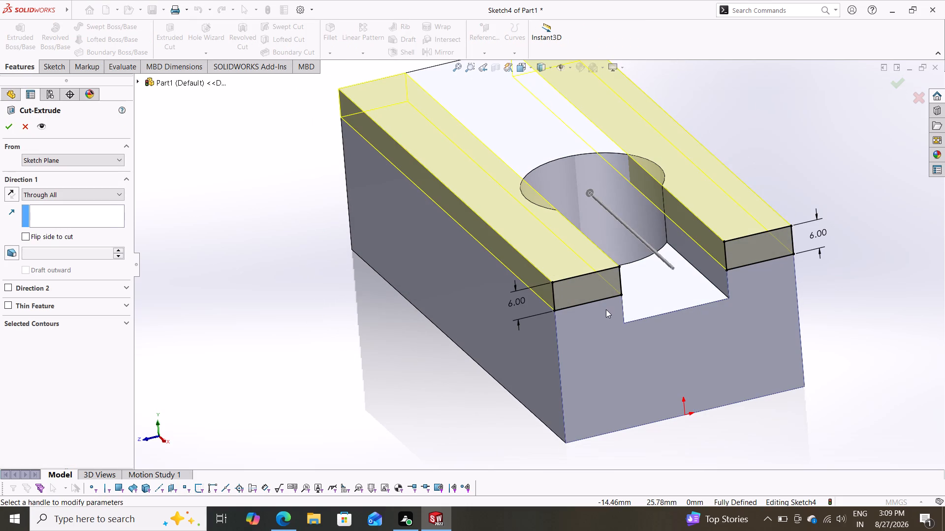
{"action": "left_click", "coordinate": [81, 198]}
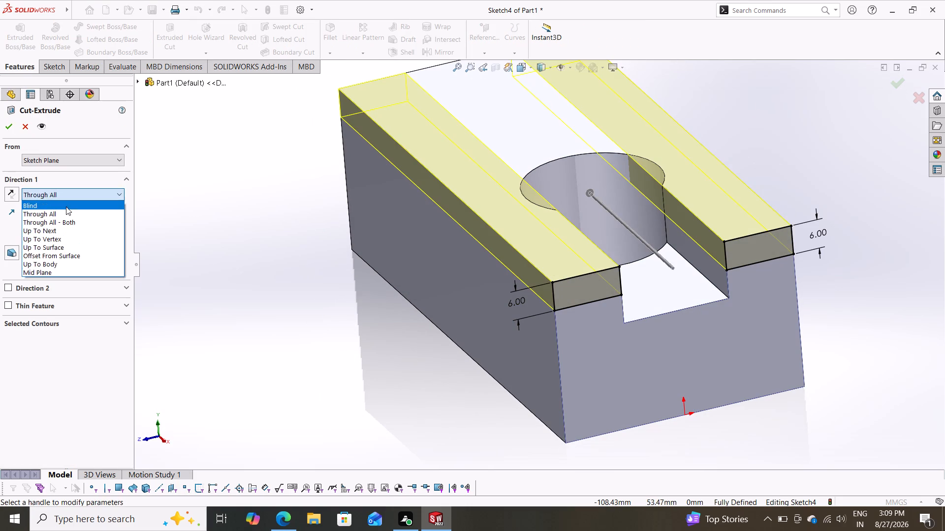
{"action": "left_click", "coordinate": [63, 208]}
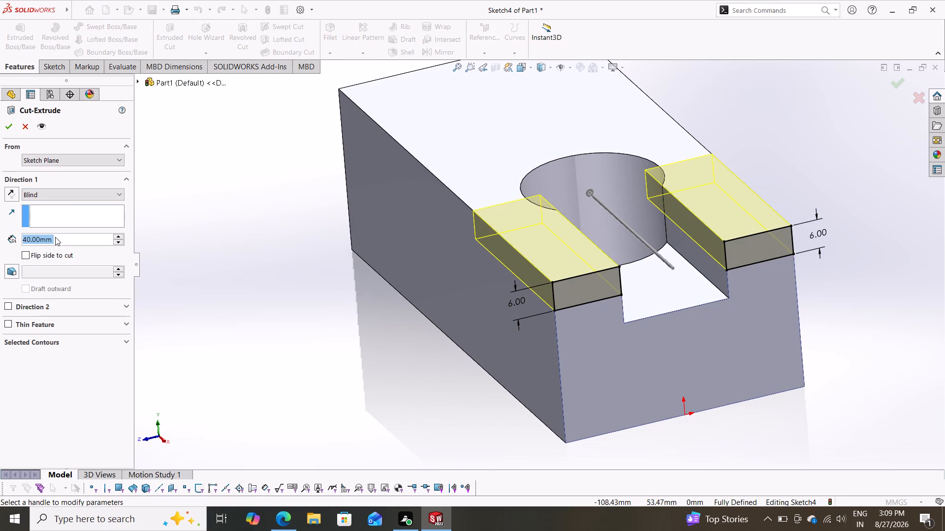
{"action": "type", "text": "40+6"}
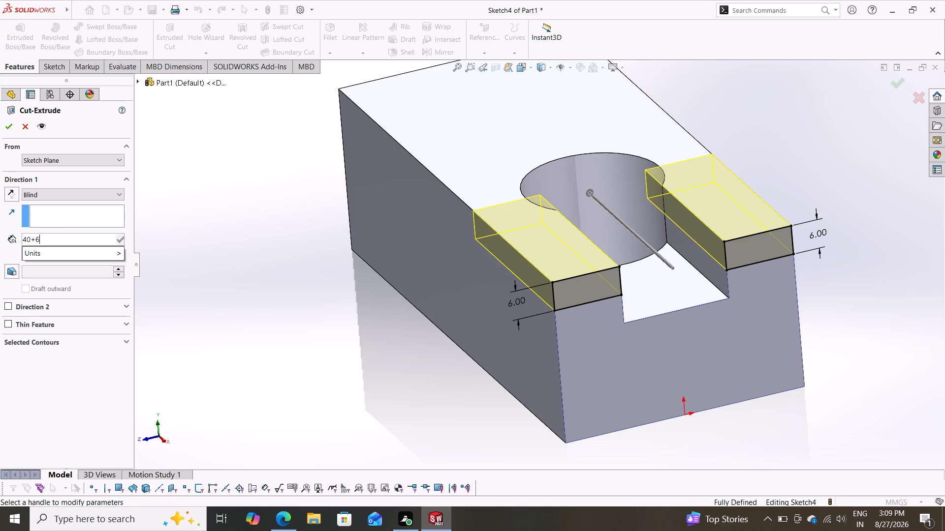
{"action": "key", "text": "Return"}
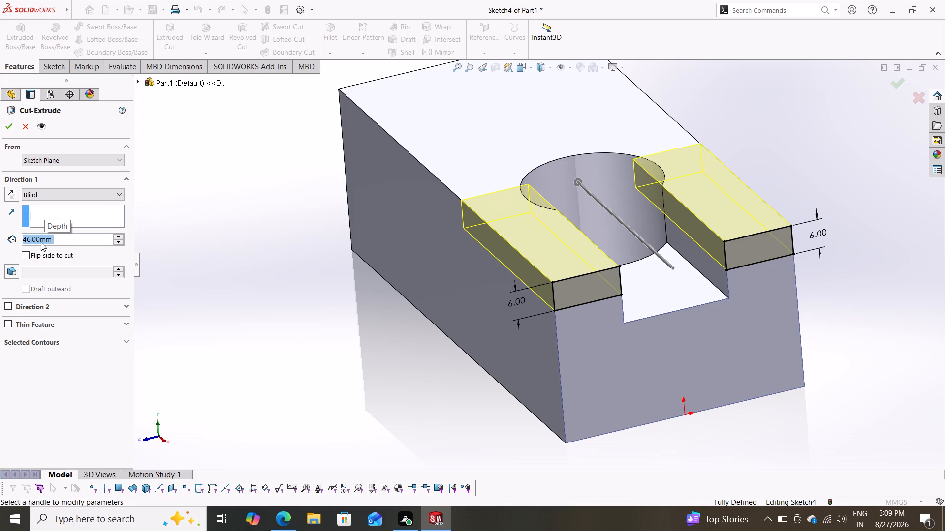
{"action": "key", "text": "4"}
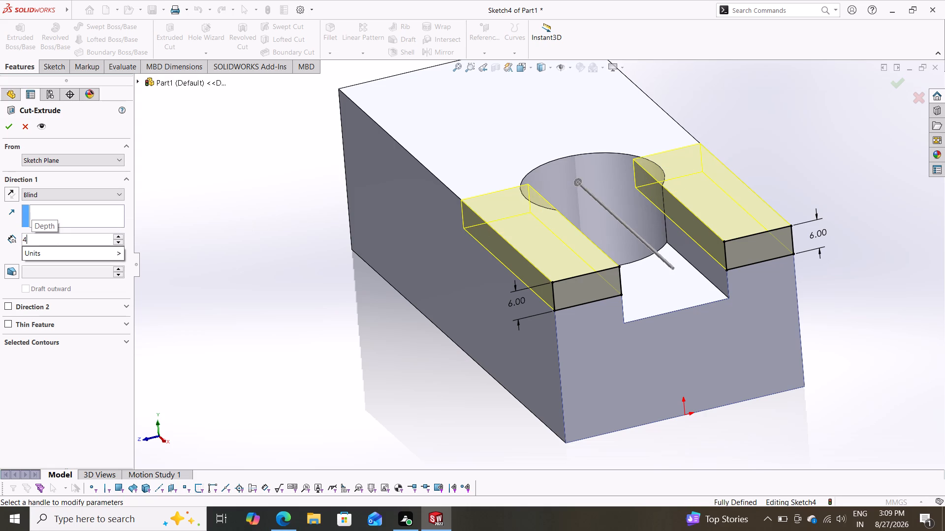
{"action": "key", "text": "0"}
{"action": "key", "text": "plus"}
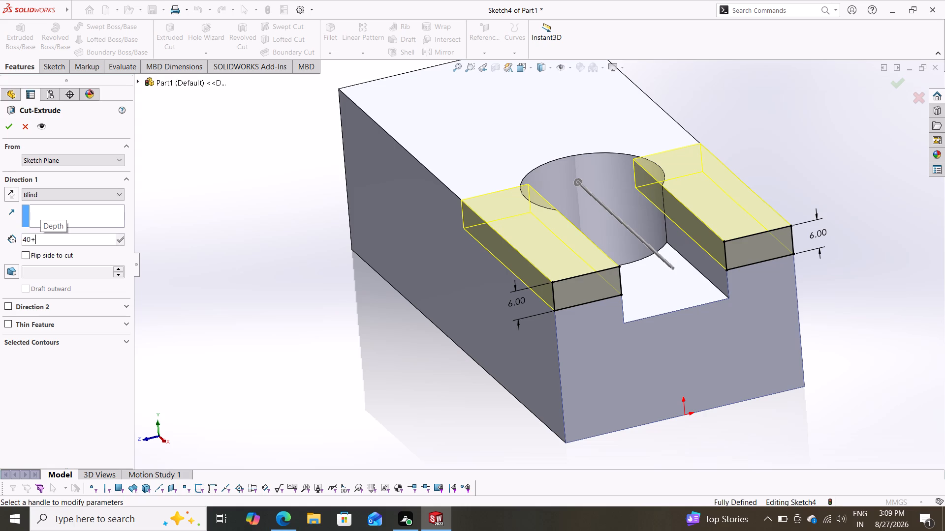
{"action": "type", "text": "13"}
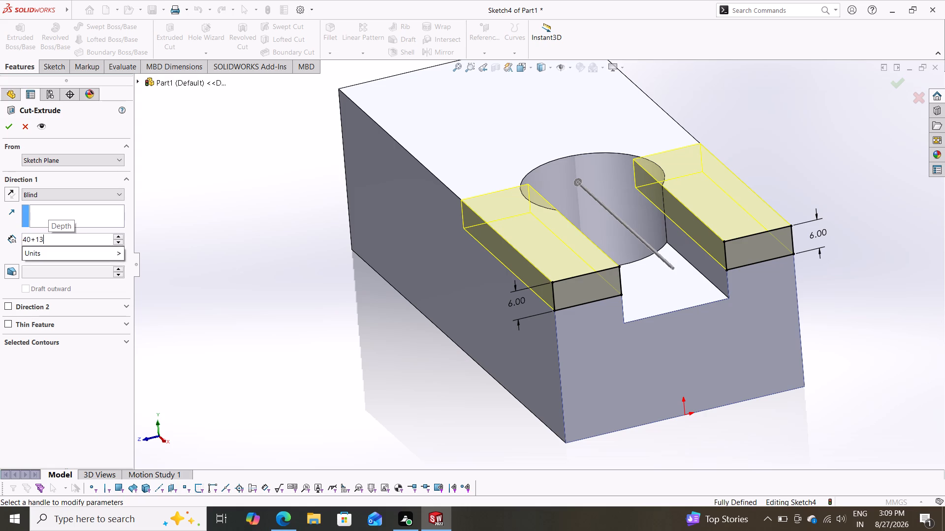
{"action": "key", "text": "Return"}
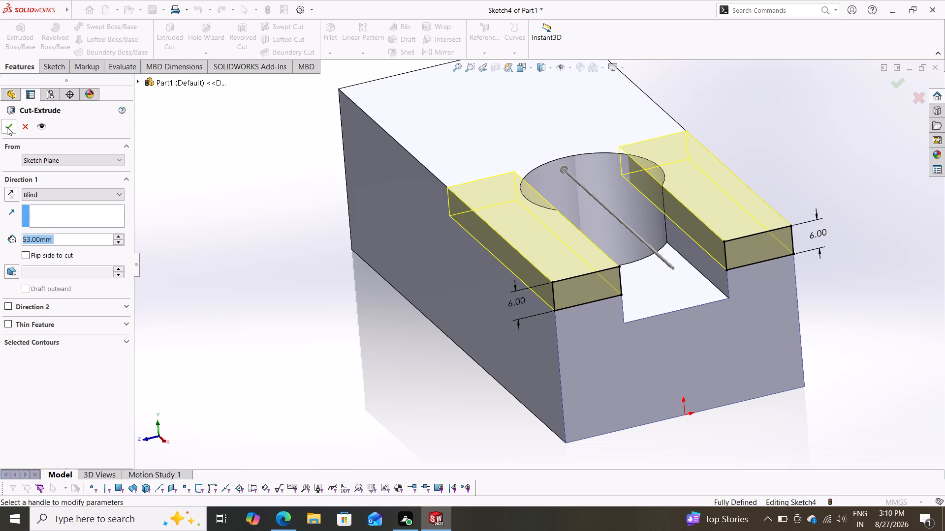
{"action": "left_click", "coordinate": [7, 127]}
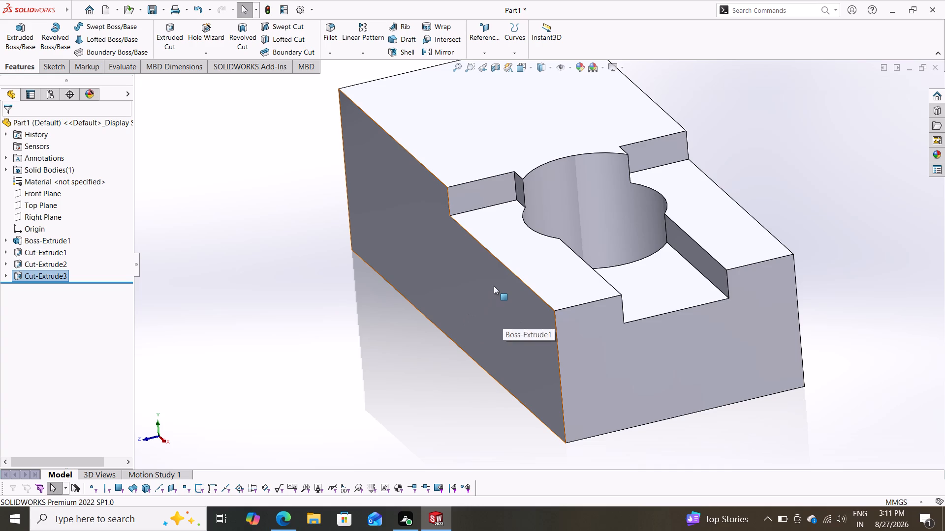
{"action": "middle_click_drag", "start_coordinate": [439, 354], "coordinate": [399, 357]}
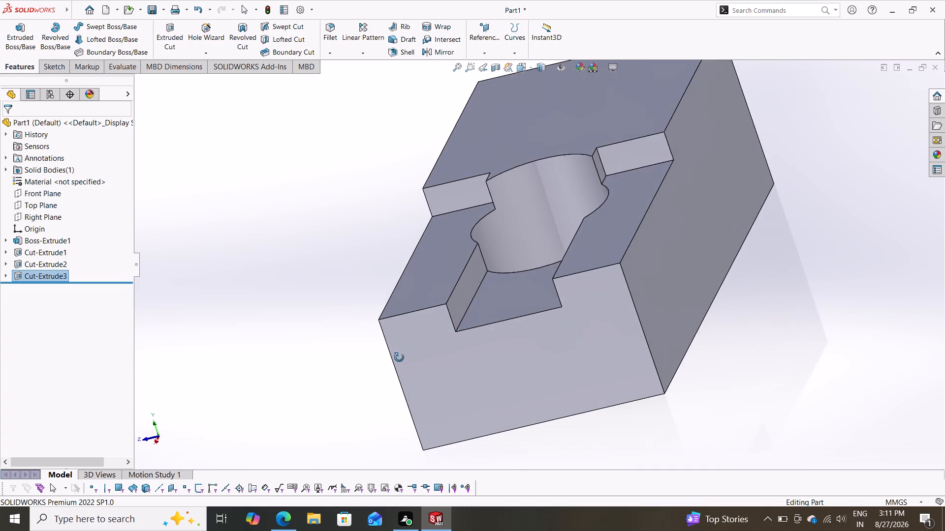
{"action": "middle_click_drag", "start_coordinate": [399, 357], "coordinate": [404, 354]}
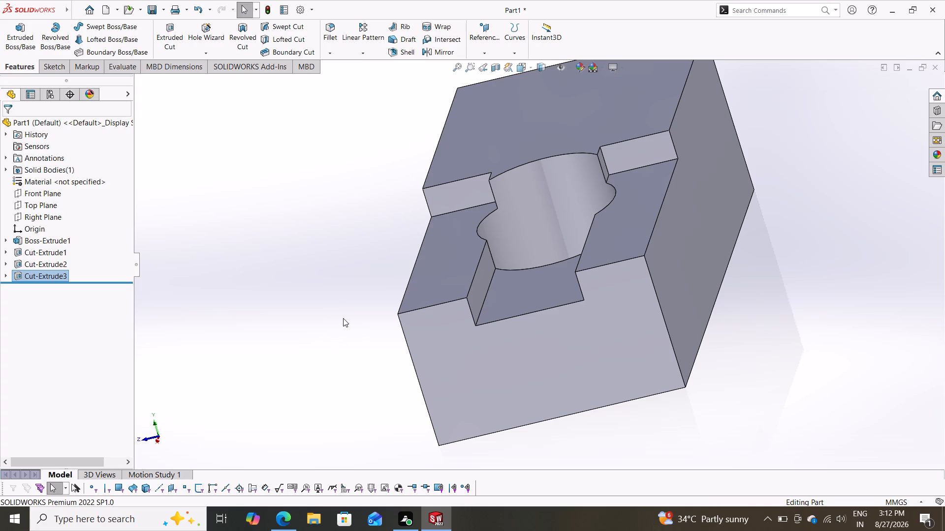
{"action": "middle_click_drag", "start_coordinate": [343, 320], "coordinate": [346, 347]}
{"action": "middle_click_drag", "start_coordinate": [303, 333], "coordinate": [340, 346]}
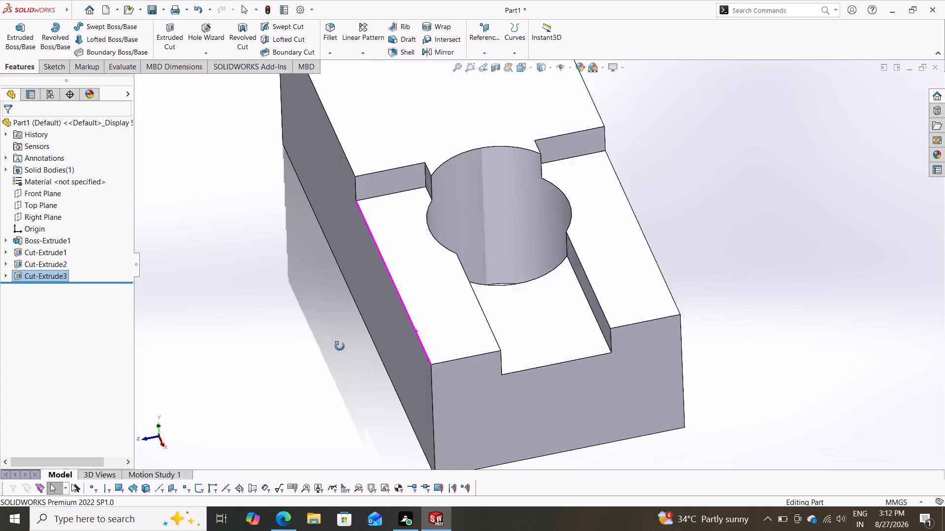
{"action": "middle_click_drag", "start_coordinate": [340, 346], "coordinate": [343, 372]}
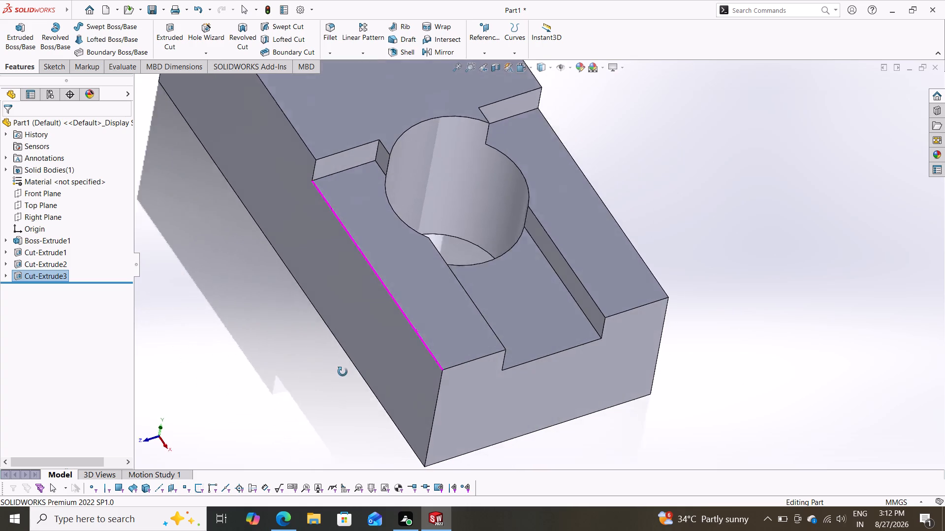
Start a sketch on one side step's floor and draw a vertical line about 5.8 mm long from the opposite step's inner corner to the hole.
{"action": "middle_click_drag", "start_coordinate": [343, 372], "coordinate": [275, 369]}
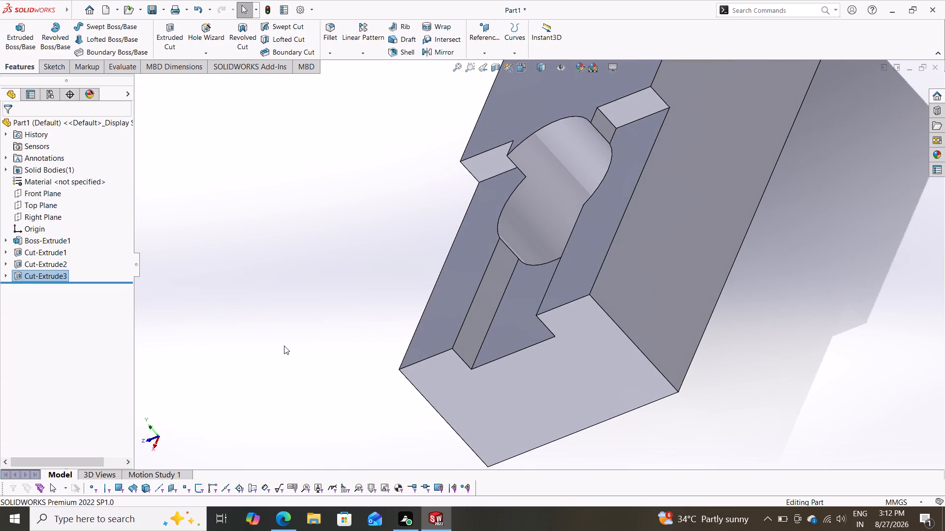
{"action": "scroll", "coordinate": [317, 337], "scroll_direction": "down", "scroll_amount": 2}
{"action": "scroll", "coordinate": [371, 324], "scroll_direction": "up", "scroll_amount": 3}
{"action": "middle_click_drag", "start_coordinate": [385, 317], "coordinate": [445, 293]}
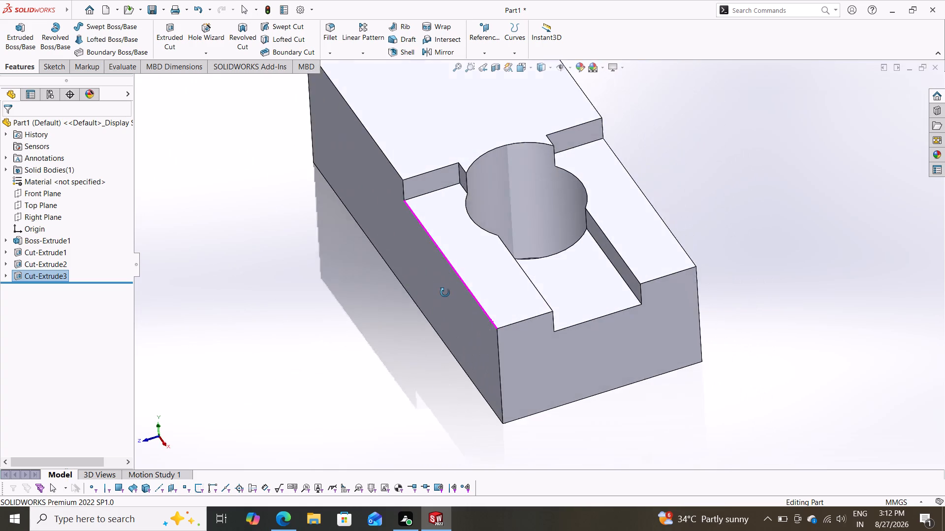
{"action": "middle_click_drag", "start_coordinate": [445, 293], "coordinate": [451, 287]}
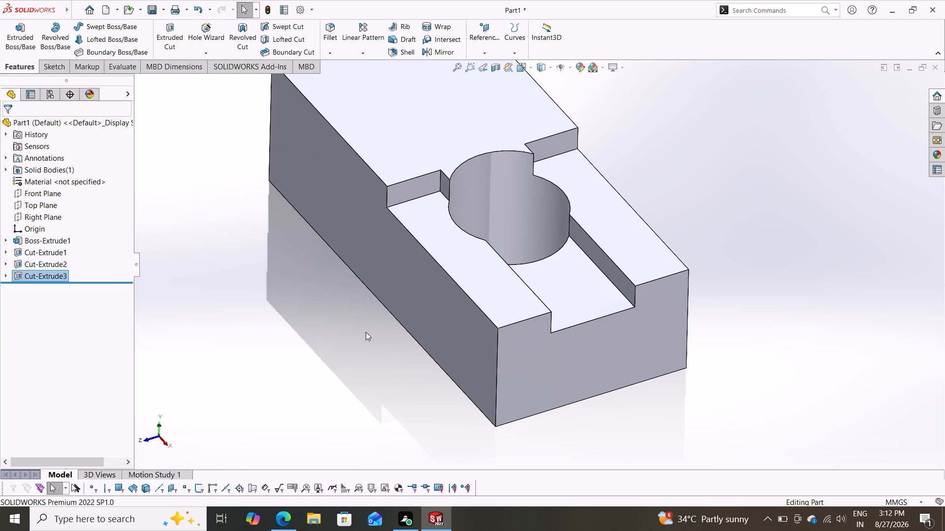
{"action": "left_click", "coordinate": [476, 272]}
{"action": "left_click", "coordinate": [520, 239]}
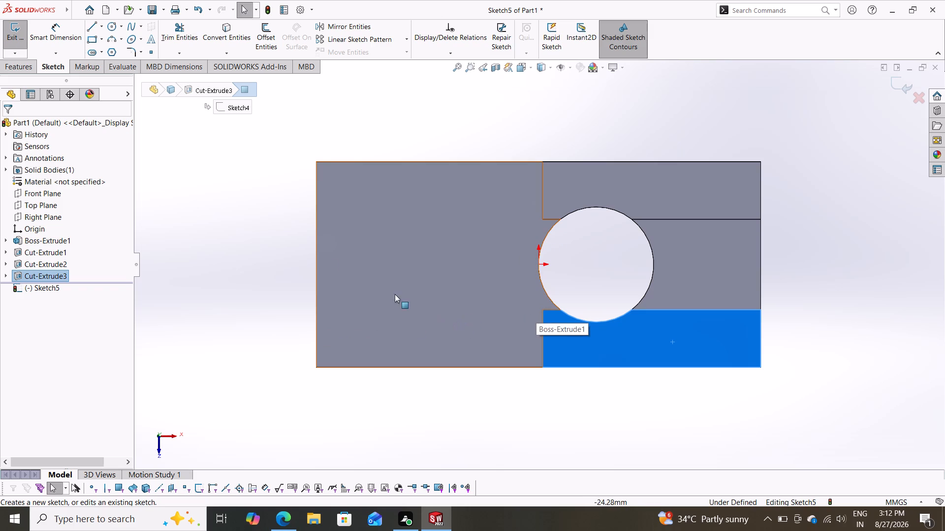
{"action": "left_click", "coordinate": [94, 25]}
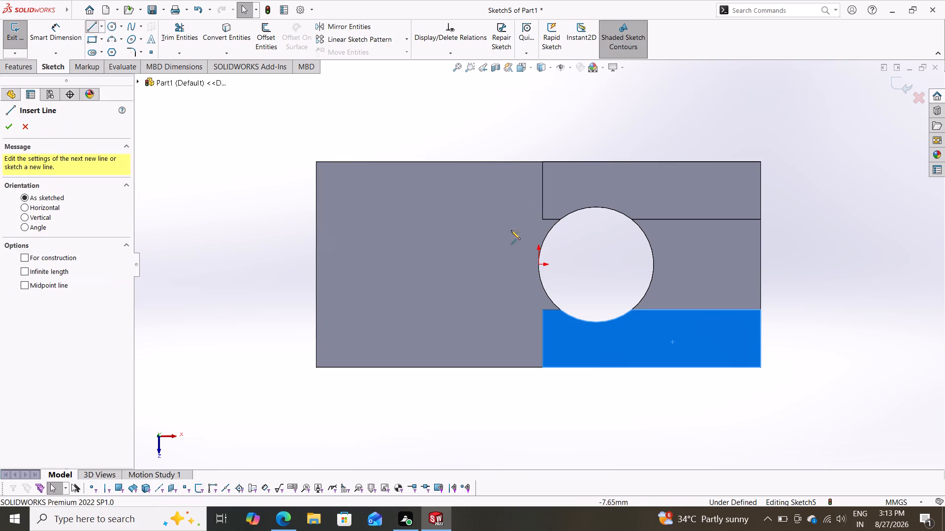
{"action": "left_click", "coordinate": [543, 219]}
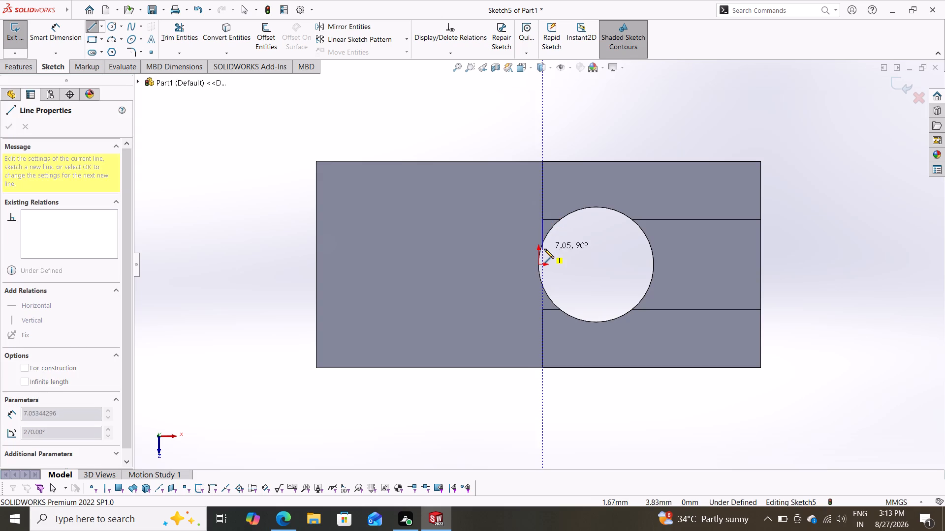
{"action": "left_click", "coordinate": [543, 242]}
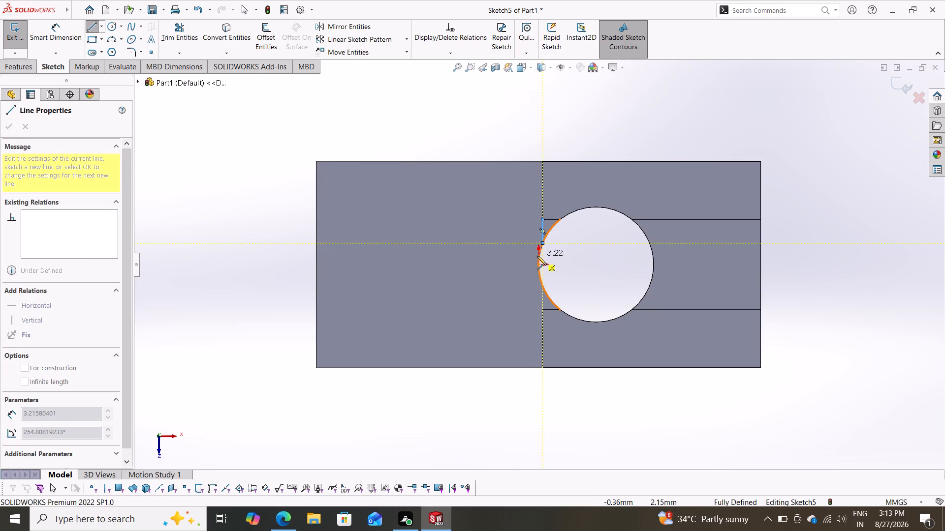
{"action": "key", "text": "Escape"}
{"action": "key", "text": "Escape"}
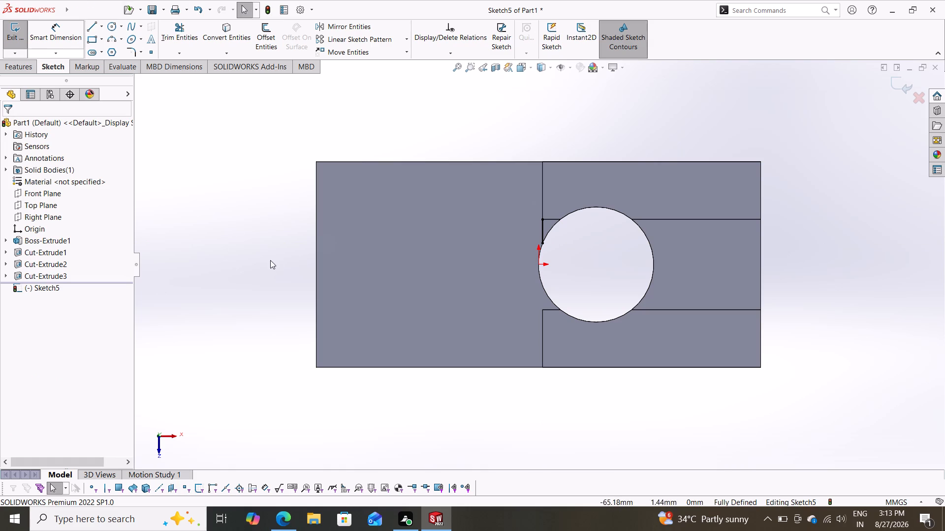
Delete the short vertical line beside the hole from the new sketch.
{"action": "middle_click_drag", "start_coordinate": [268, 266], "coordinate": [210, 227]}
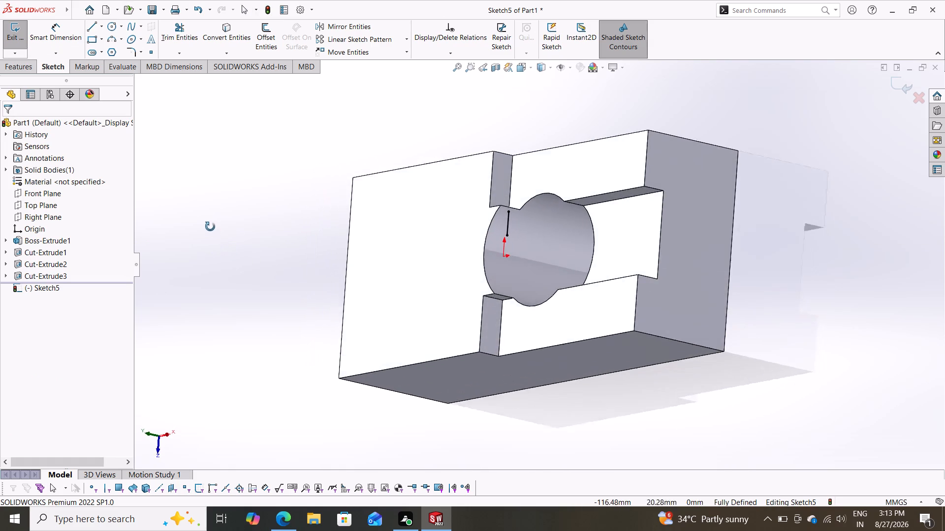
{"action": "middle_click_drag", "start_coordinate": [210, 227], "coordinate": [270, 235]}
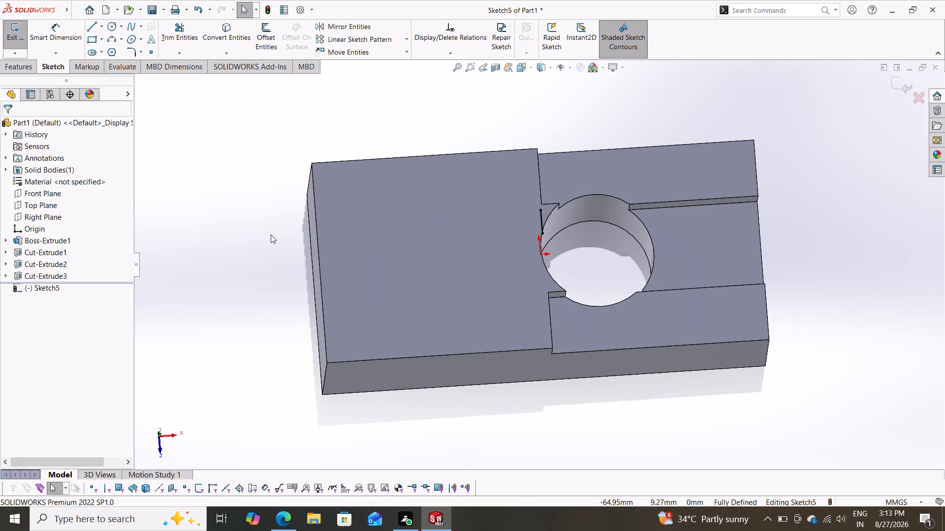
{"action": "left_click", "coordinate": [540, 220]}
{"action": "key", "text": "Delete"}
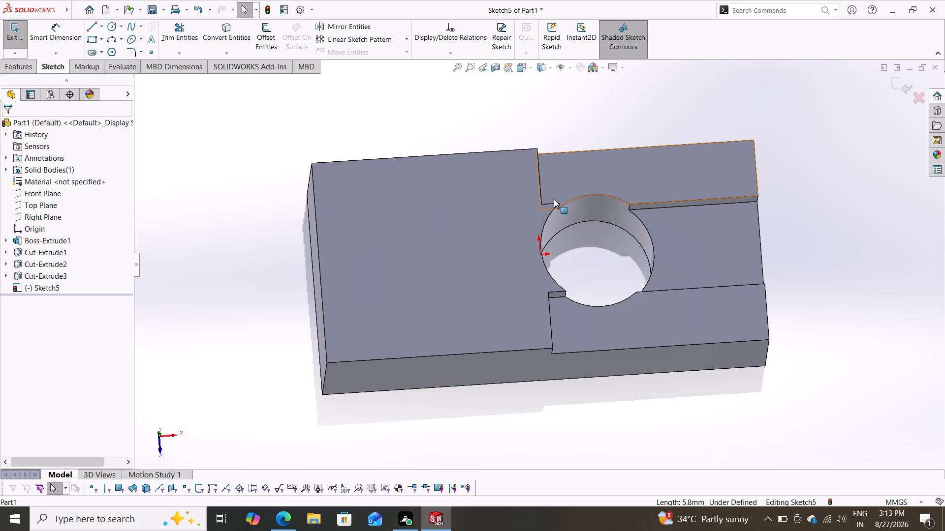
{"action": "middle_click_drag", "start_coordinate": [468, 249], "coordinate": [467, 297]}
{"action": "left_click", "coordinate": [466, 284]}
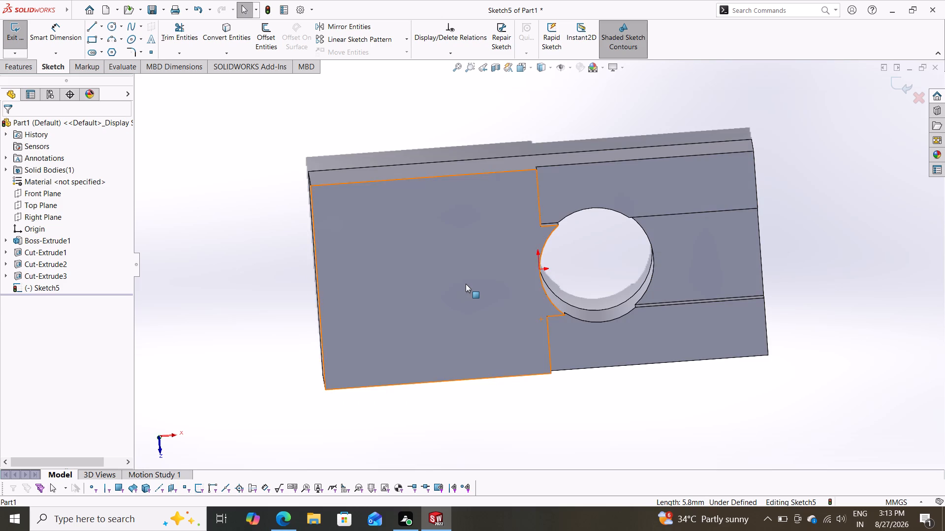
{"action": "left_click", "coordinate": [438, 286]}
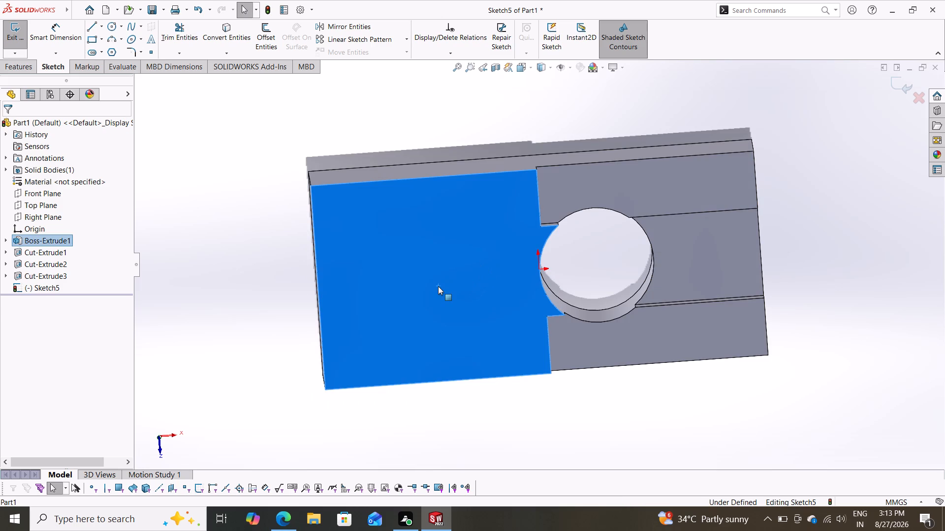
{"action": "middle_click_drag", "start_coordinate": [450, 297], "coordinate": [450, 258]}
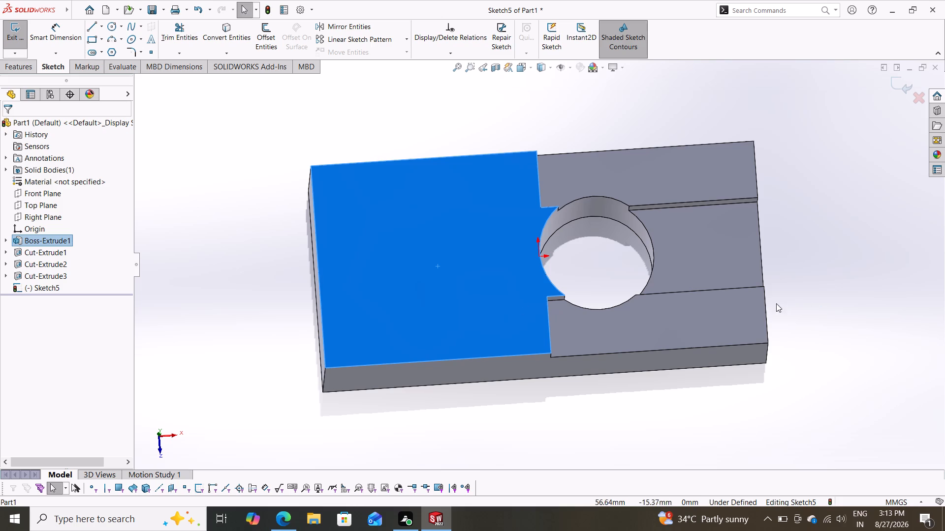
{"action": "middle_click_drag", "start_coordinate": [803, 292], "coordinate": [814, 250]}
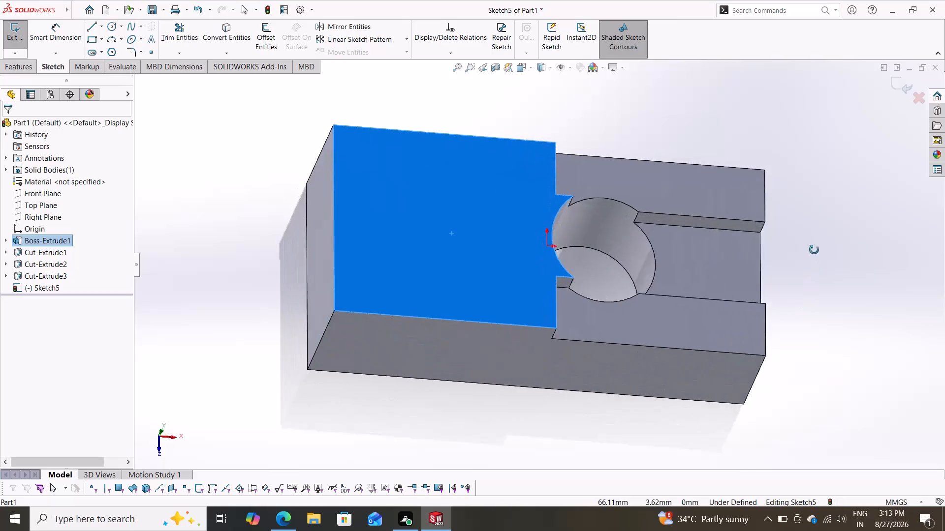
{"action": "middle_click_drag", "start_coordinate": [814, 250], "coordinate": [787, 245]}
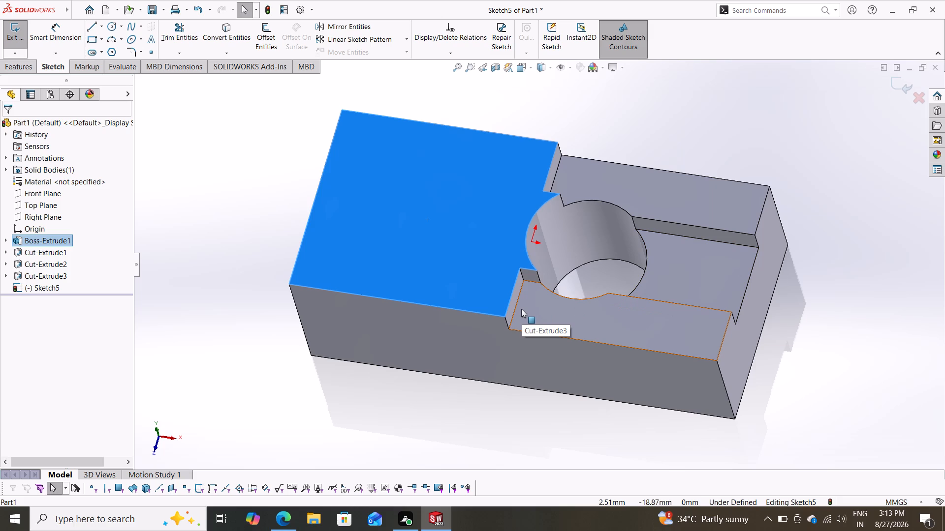
Undo the new sketch, the side-step cut and its two-rectangle sketch, going back to editing the 22 × 12 mm slot sketch.
{"action": "key", "text": "ctrl+z"}
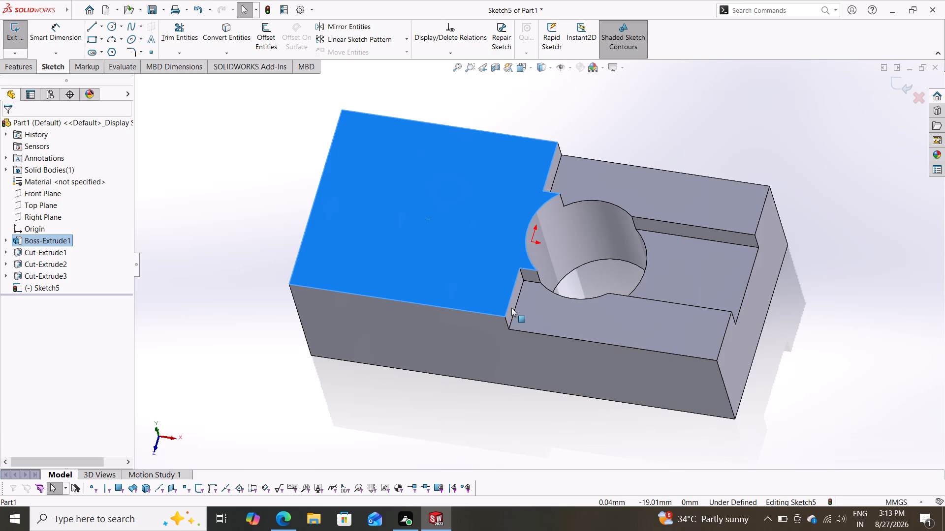
{"action": "key", "text": "ctrl+z"}
{"action": "key", "text": "ctrl+z"}
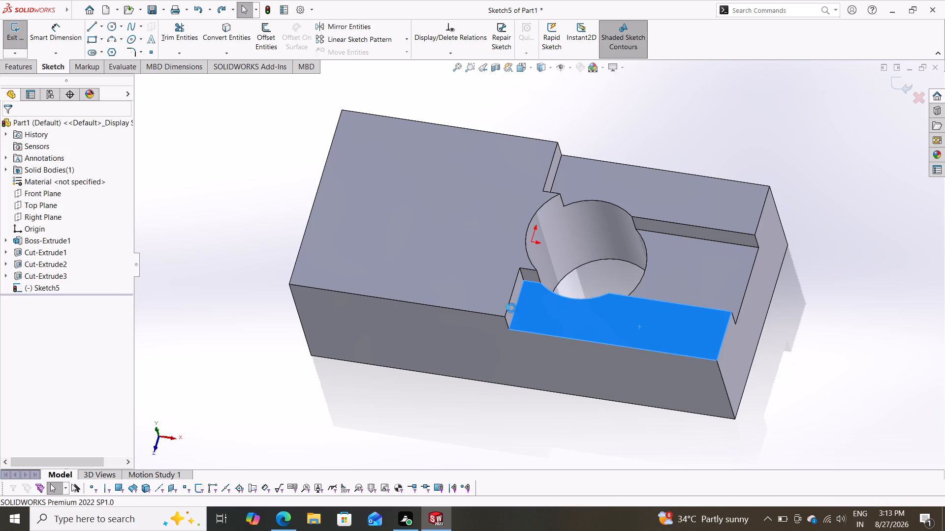
{"action": "key", "text": "ctrl+z"}
{"action": "key", "text": "ctrl+z"}
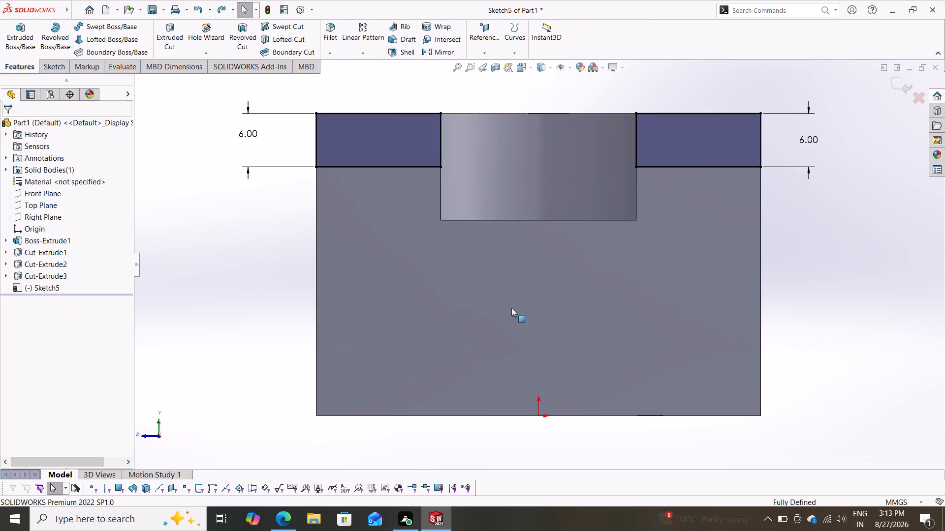
{"action": "key", "text": "ctrl+z"}
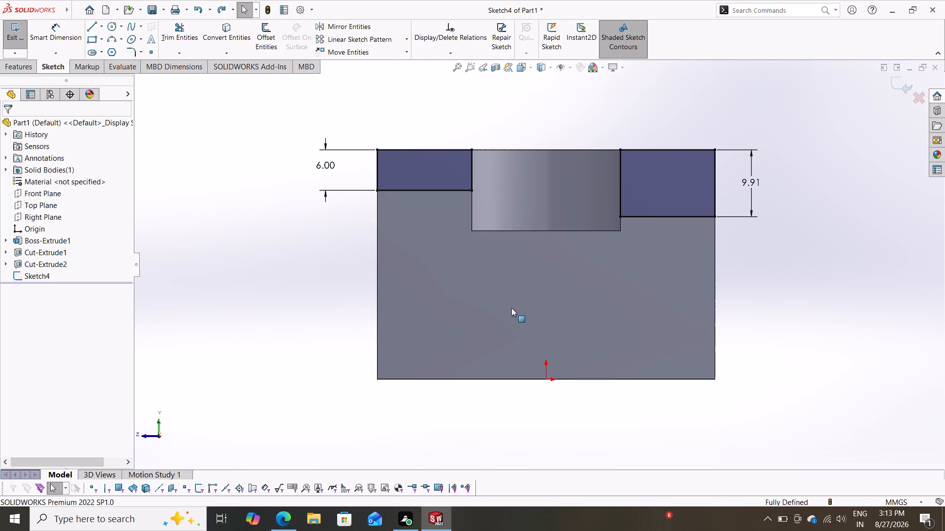
{"action": "key", "text": "ctrl+z"}
{"action": "key", "text": "ctrl+z"}
{"action": "key", "text": "ctrl+z"}
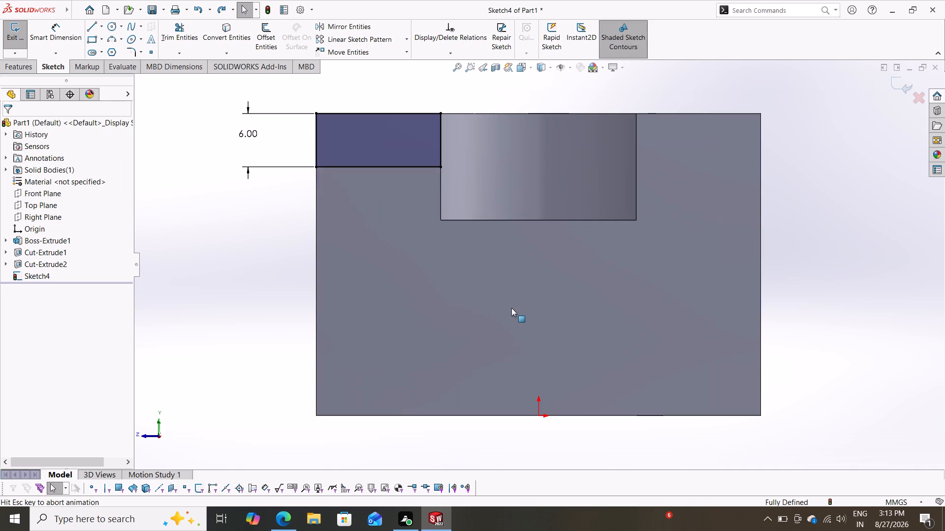
{"action": "key", "text": "ctrl+z"}
{"action": "key", "text": "ctrl+z"}
{"action": "key", "text": "ctrl+z"}
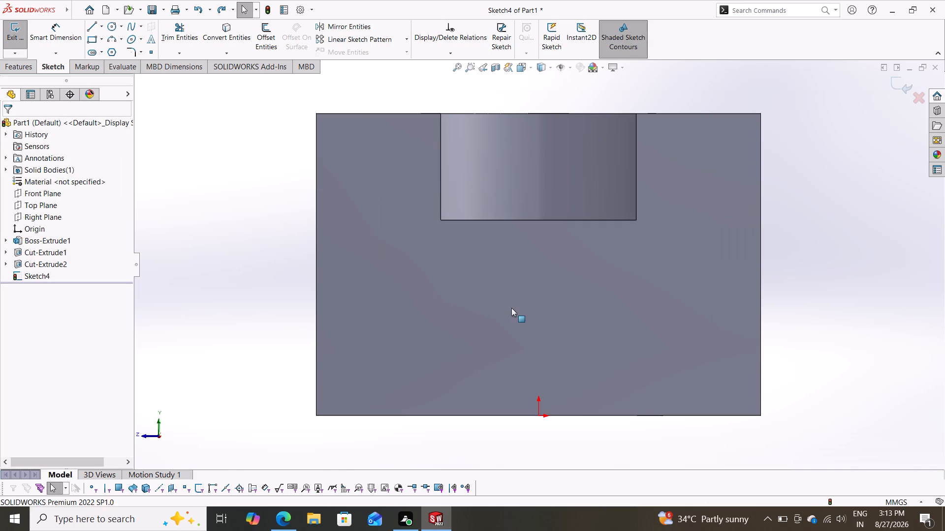
{"action": "key", "text": "ctrl+z"}
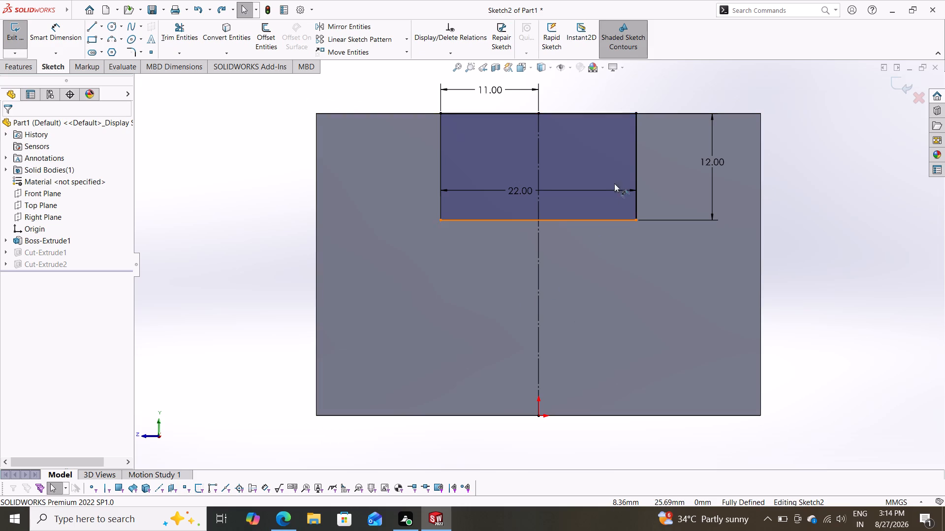
Delete all lines, the centerline and the dimensions of the slot profile from the sketch on the block's end face.
{"action": "left_click", "coordinate": [633, 156]}
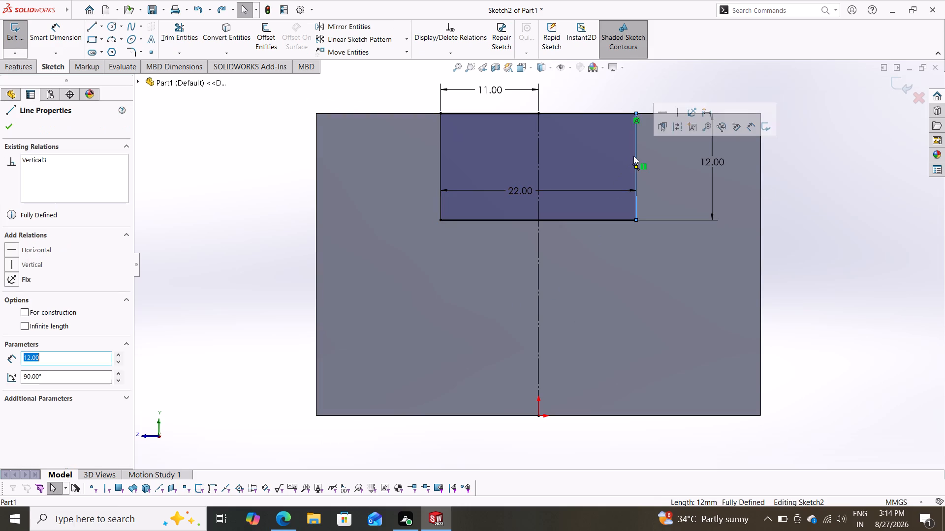
{"action": "key", "text": "Delete"}
{"action": "left_click_drag", "start_coordinate": [725, 74], "coordinate": [344, 302]}
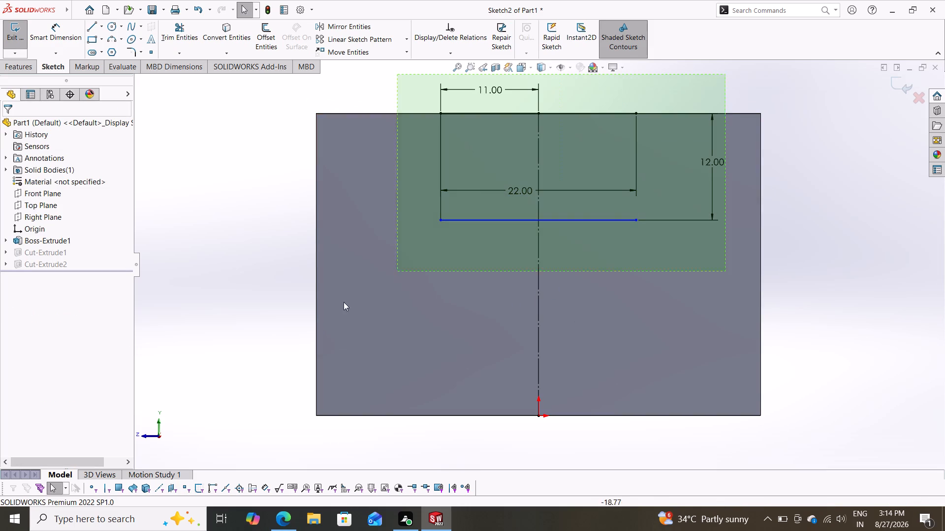
{"action": "left_click_drag", "start_coordinate": [344, 302], "coordinate": [393, 282]}
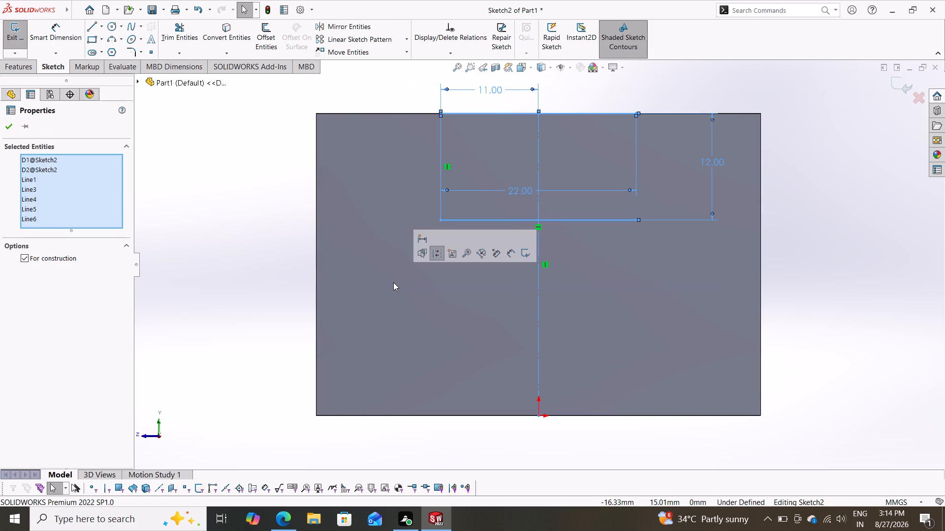
{"action": "key", "text": "Delete"}
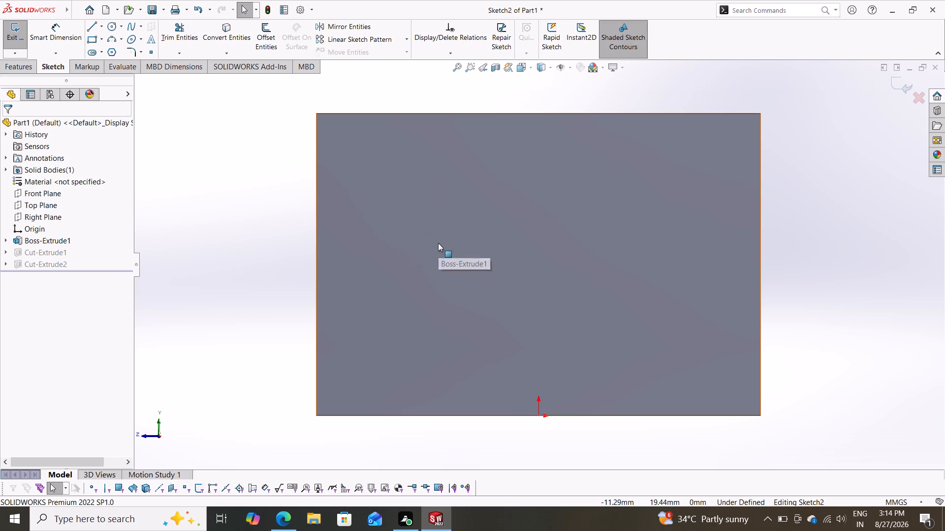
Sketch a corner rectangle about 50 × 10.6 mm from the end face's upper left corner to its right edge.
{"action": "left_click", "coordinate": [94, 40]}
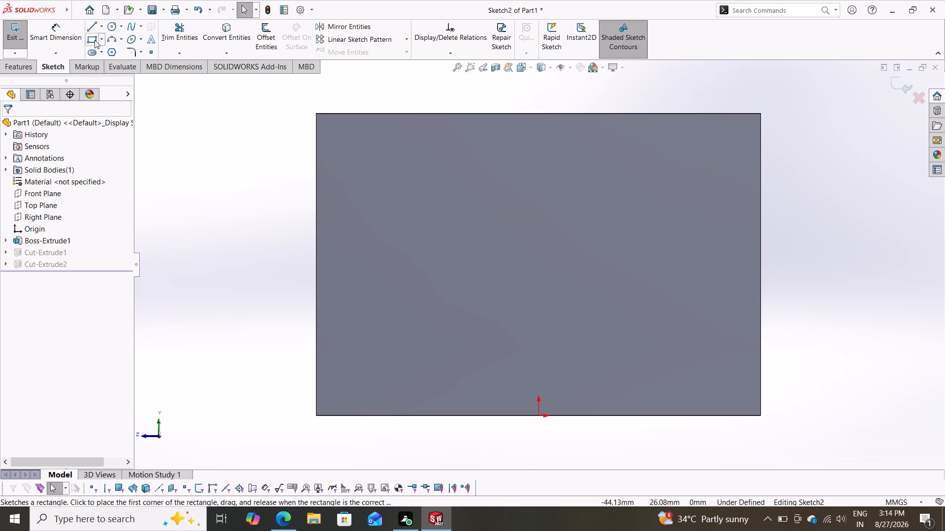
{"action": "left_click_drag", "start_coordinate": [316, 114], "coordinate": [322, 114]}
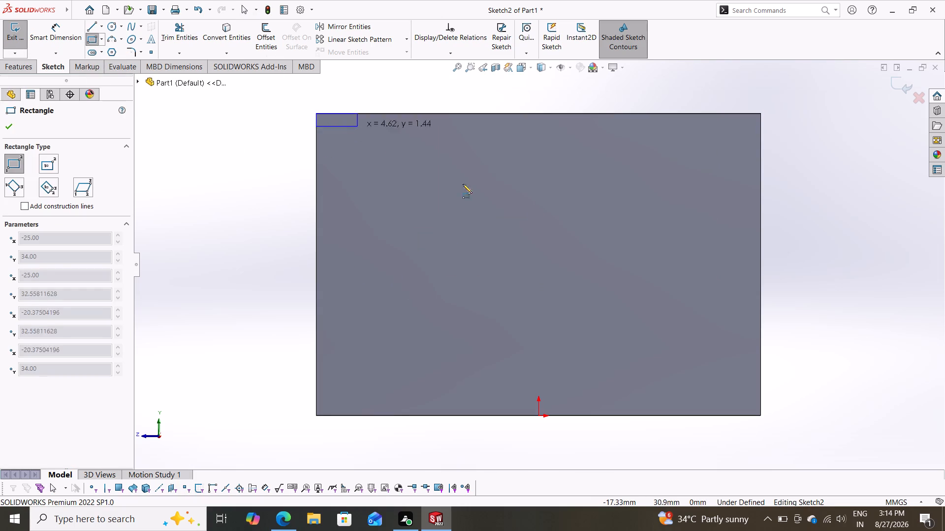
{"action": "left_click", "coordinate": [759, 207]}
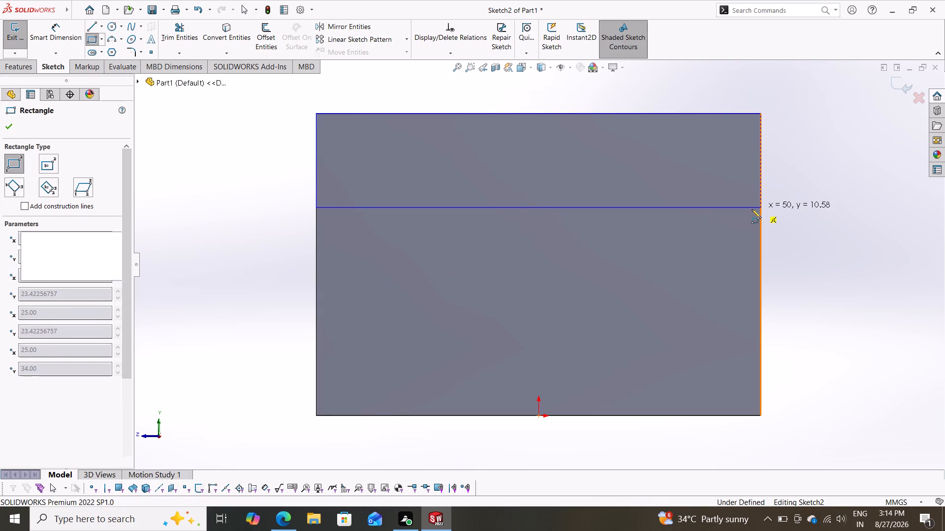
Dimension the height of the full-width rectangle to 6 mm.
{"action": "left_click", "coordinate": [58, 35]}
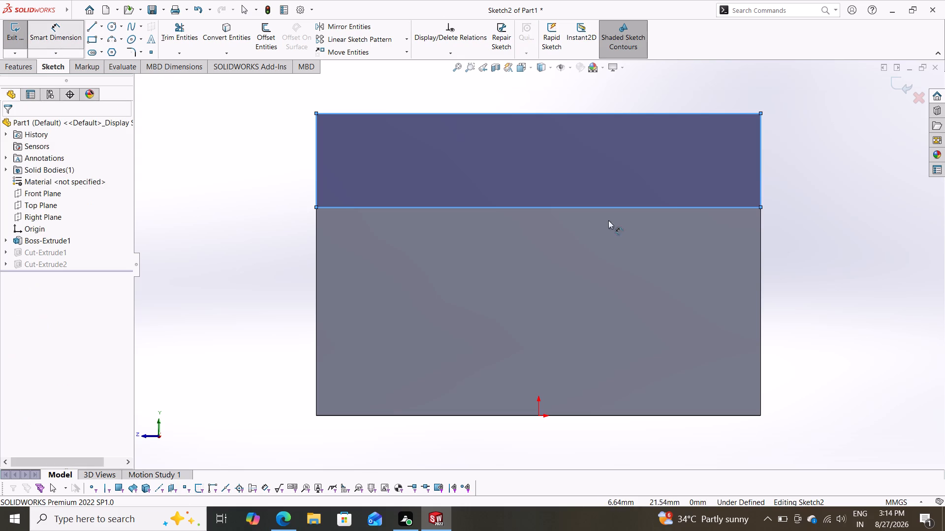
{"action": "left_click", "coordinate": [761, 159]}
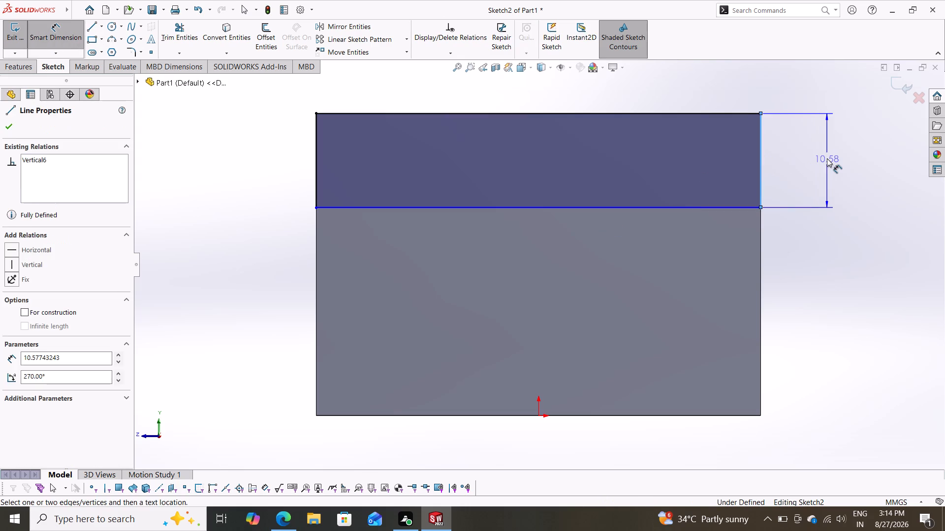
{"action": "left_click", "coordinate": [827, 158]}
{"action": "key", "text": "6"}
{"action": "key", "text": "Return"}
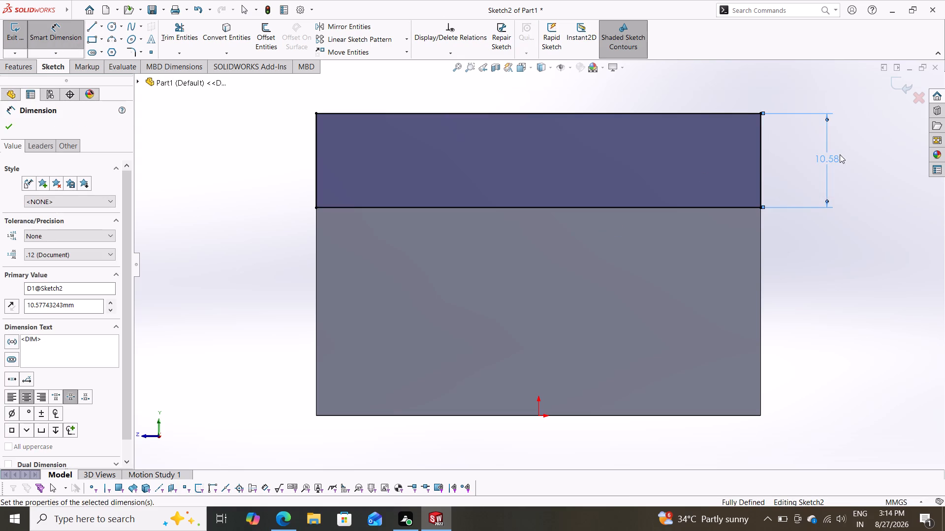
{"action": "left_click", "coordinate": [12, 121]}
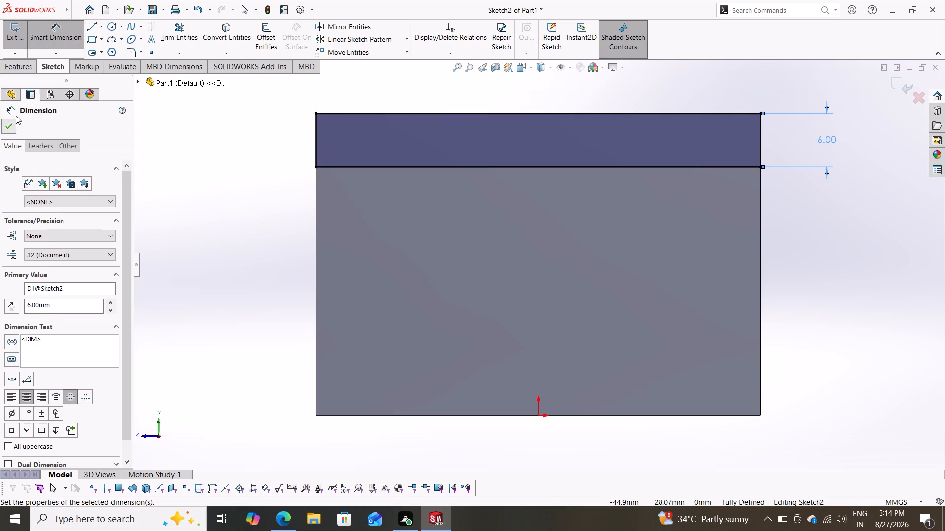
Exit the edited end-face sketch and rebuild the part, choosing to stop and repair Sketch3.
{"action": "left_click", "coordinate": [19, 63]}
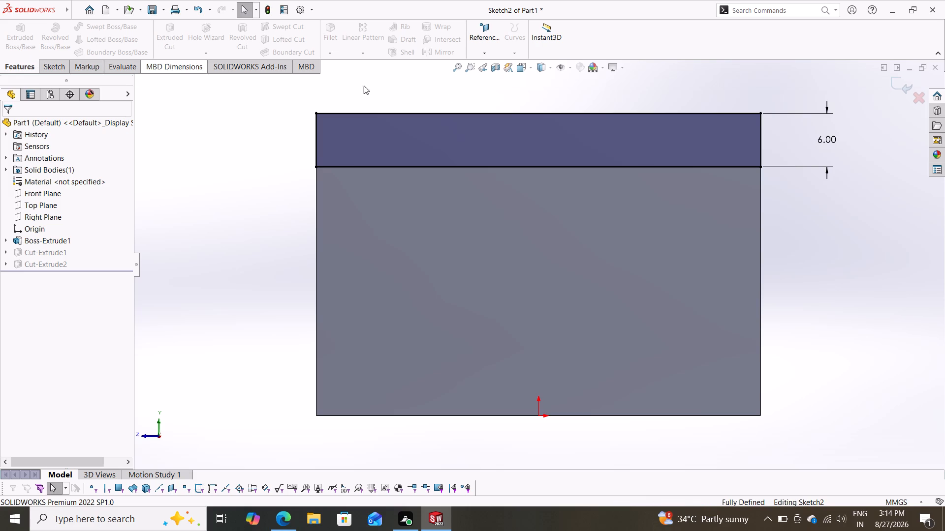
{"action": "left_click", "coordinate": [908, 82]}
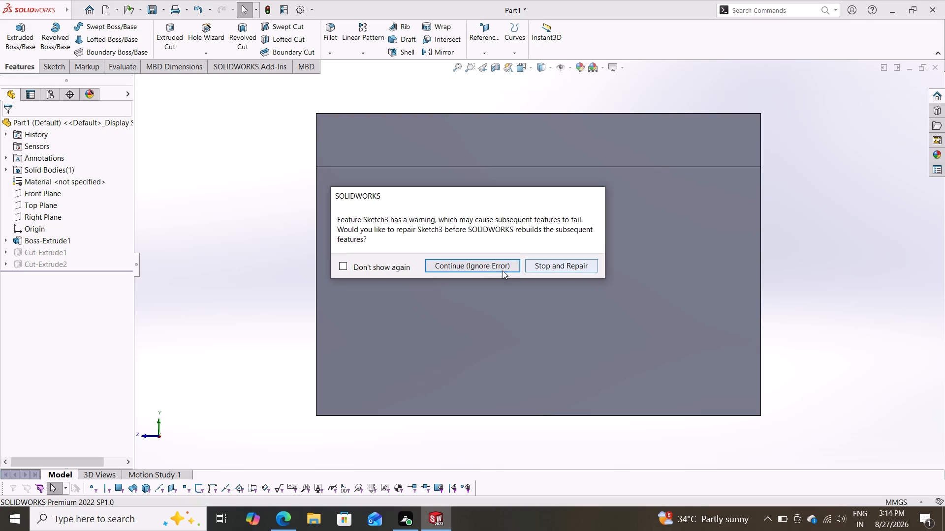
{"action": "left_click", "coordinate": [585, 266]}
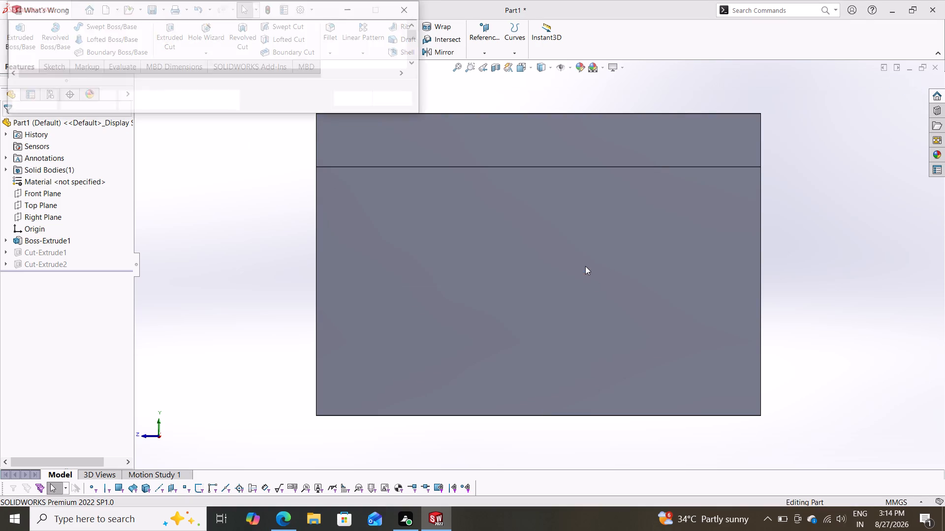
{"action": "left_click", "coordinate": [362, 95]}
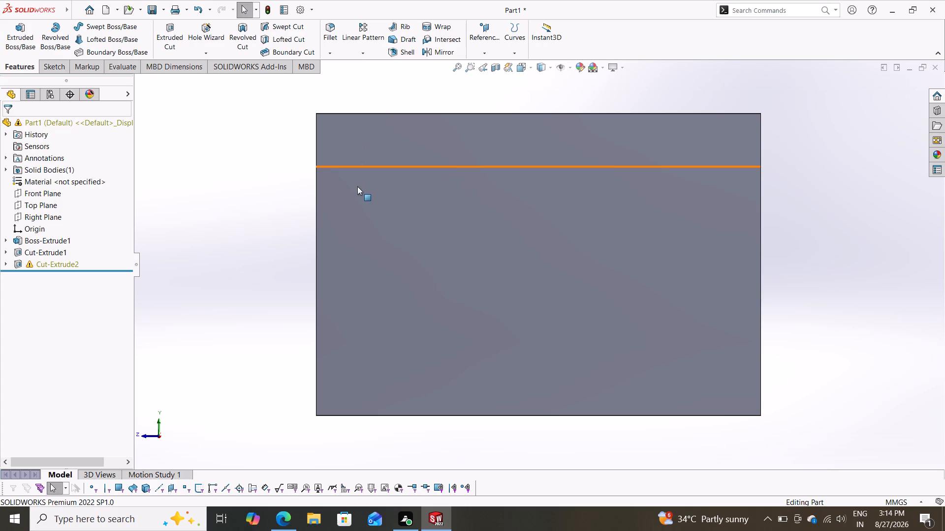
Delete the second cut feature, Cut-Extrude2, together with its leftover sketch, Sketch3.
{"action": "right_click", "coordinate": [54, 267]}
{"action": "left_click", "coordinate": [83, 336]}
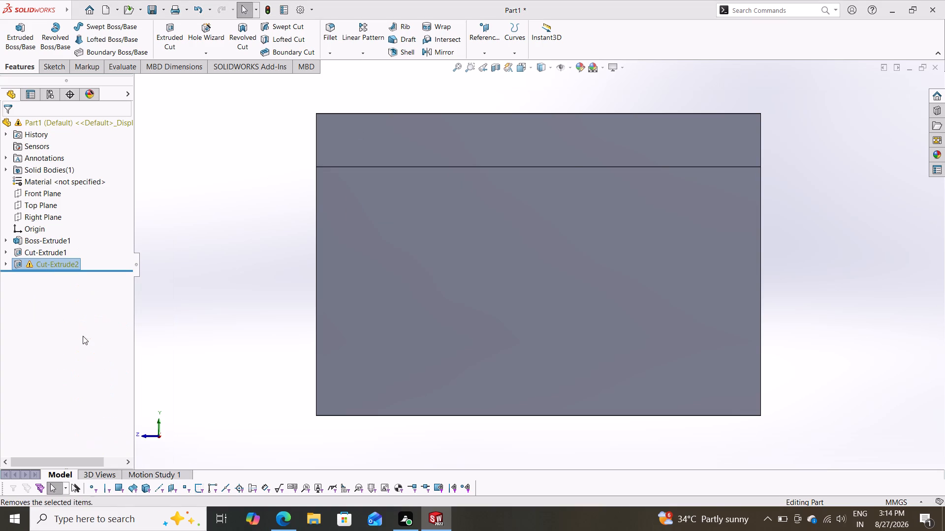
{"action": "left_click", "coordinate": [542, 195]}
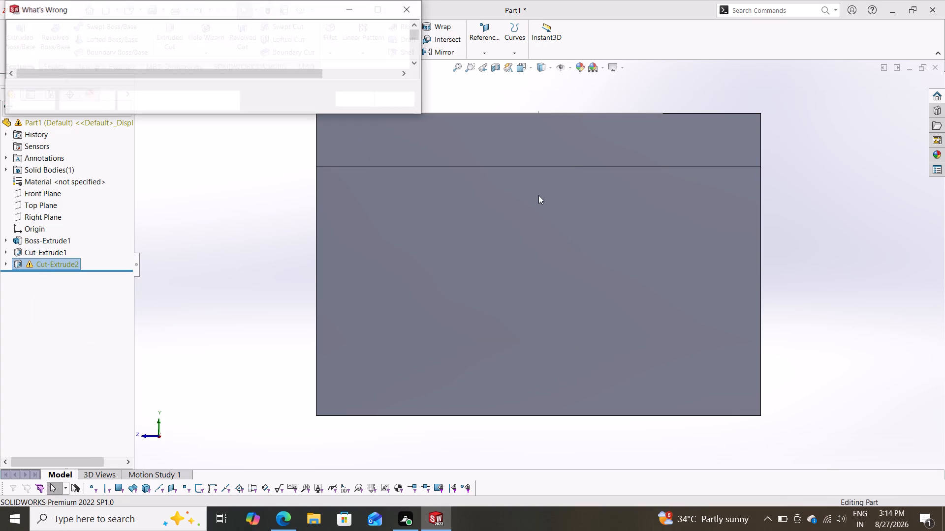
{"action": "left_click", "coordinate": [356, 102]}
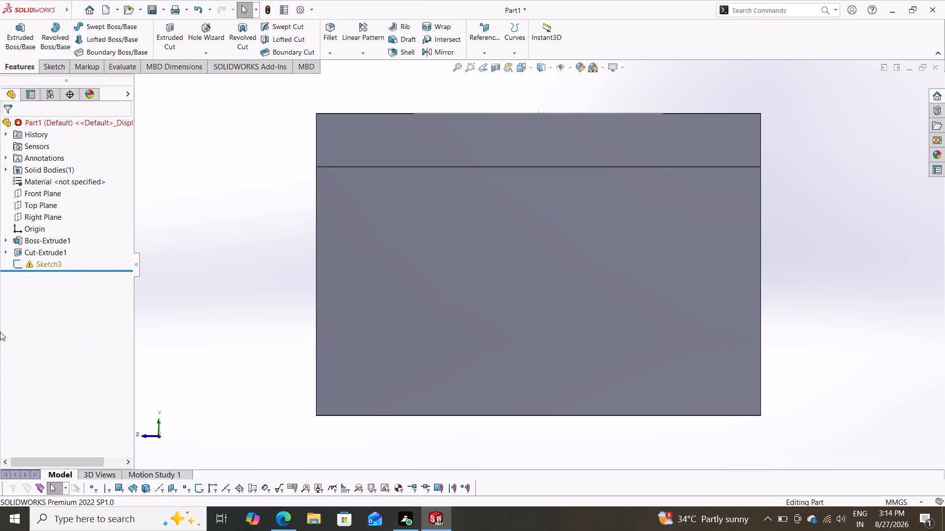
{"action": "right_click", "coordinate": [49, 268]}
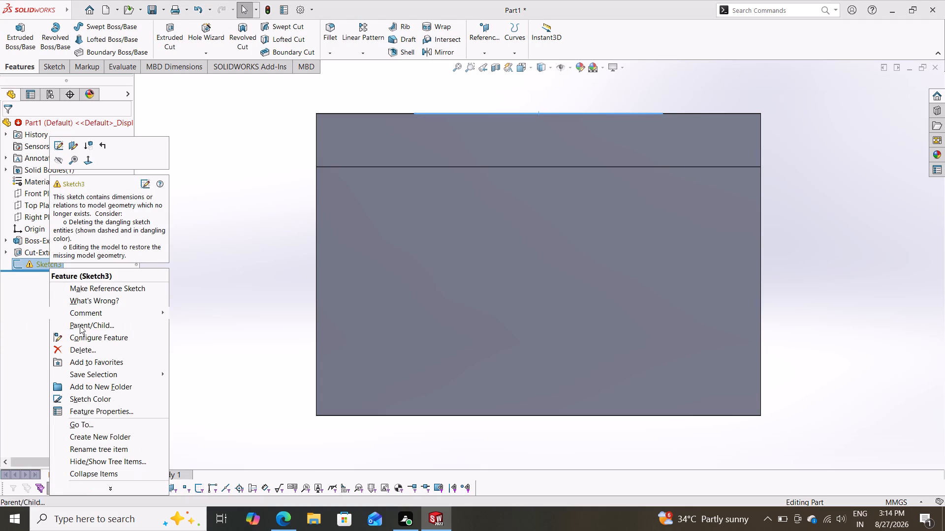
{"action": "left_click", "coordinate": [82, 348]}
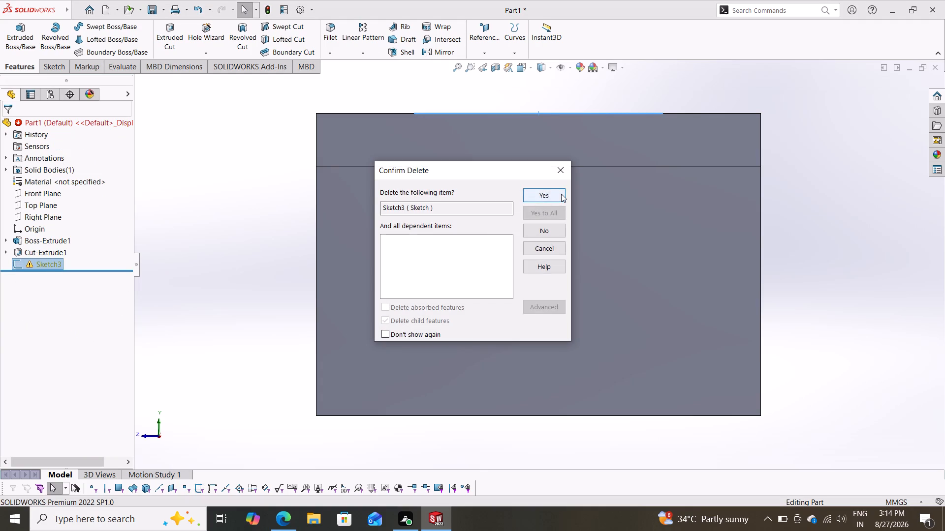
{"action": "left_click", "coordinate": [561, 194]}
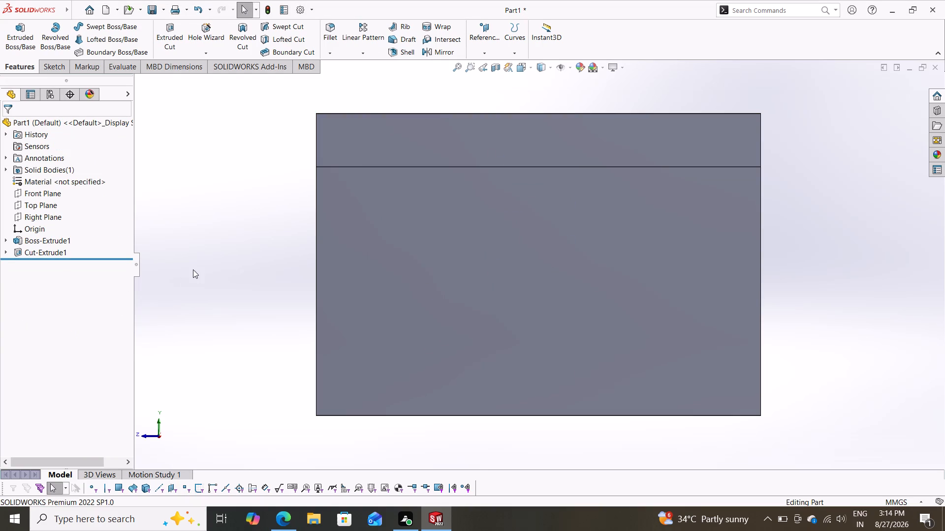
Examine the stepped block from several sides and check which faces the remaining cut produces.
{"action": "middle_click_drag", "start_coordinate": [212, 253], "coordinate": [227, 277]}
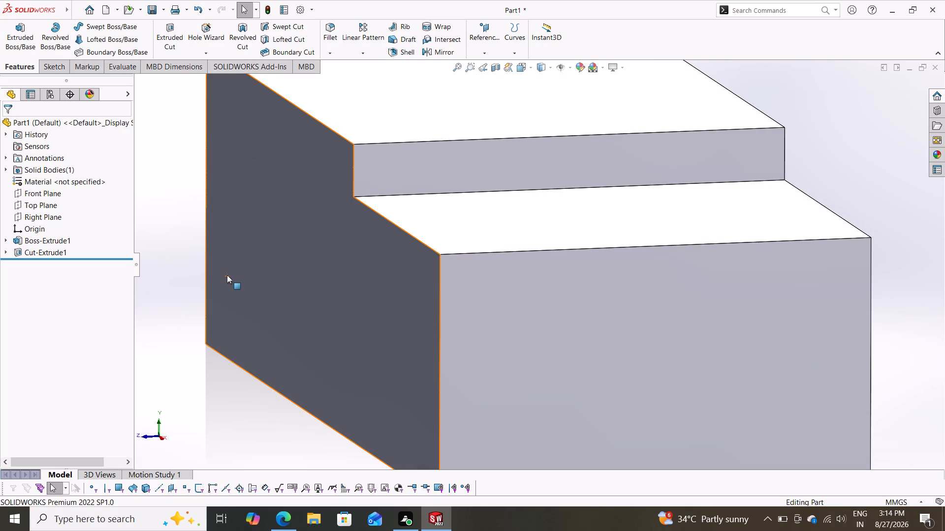
{"action": "scroll", "coordinate": [232, 273], "scroll_direction": "down", "scroll_amount": 2}
{"action": "scroll", "coordinate": [232, 273], "scroll_direction": "up", "scroll_amount": 4}
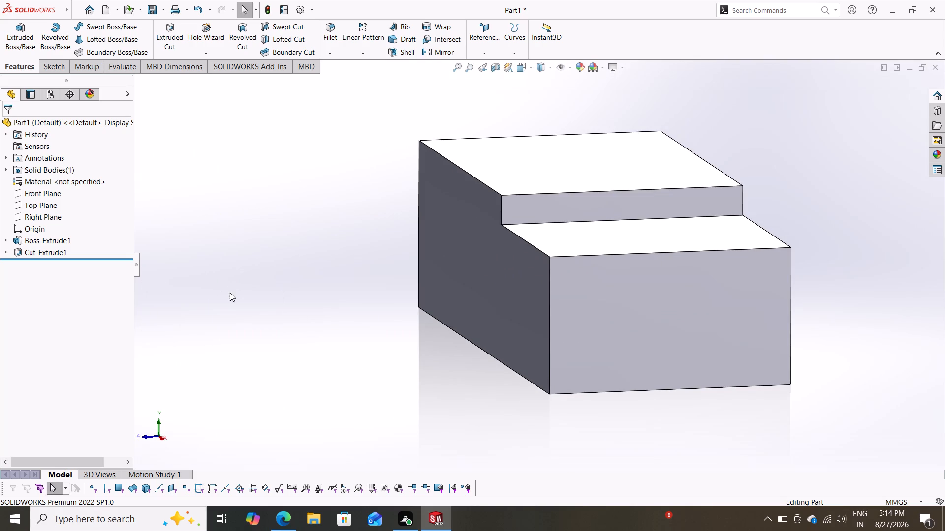
{"action": "middle_click_drag", "start_coordinate": [344, 320], "coordinate": [294, 326]}
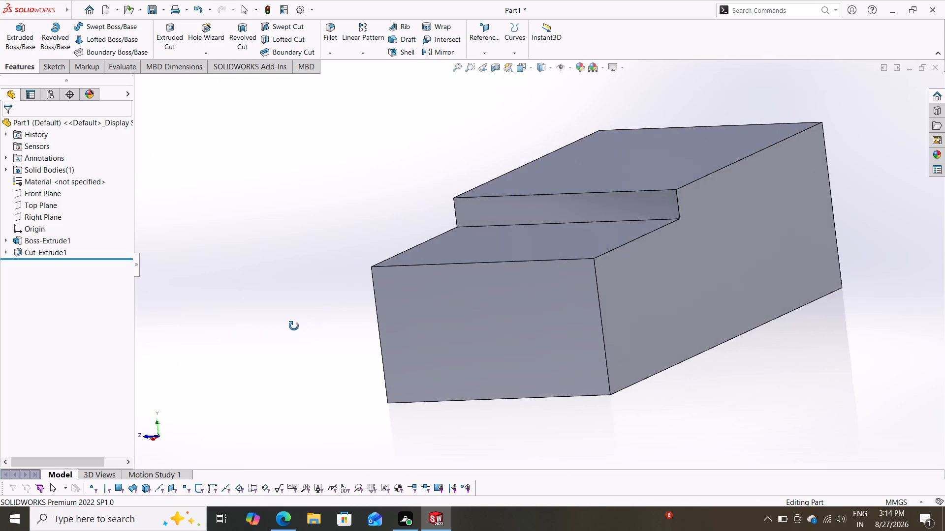
{"action": "middle_click_drag", "start_coordinate": [294, 326], "coordinate": [324, 343]}
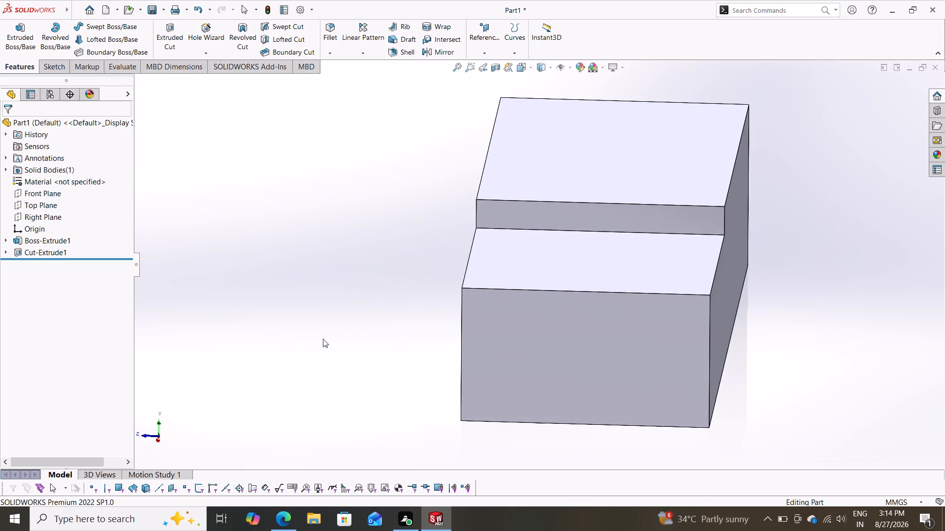
{"action": "left_click", "coordinate": [41, 249]}
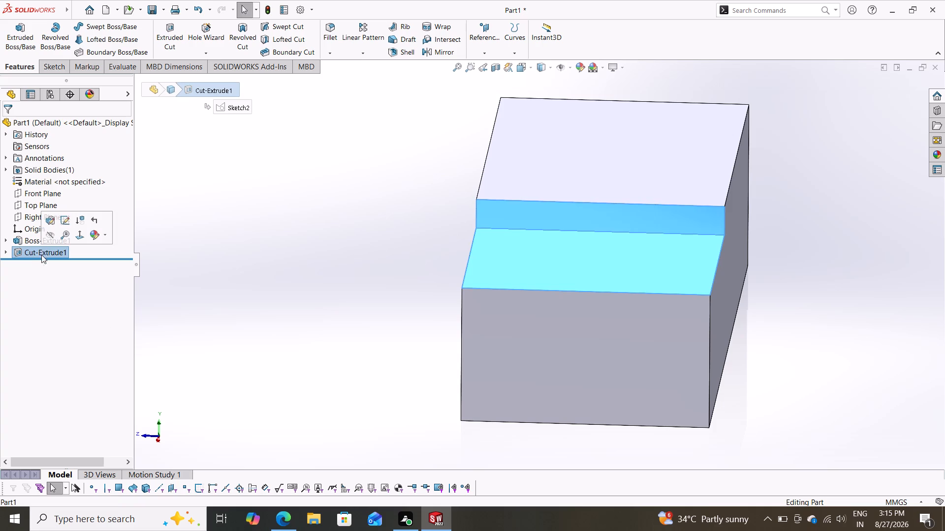
{"action": "left_click", "coordinate": [57, 247]}
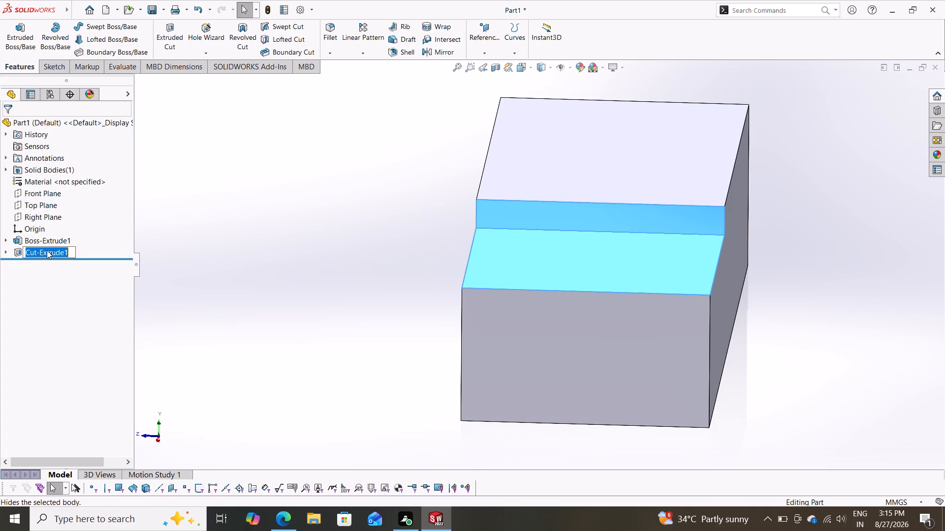
{"action": "left_click", "coordinate": [28, 294]}
Open the base block's rectangle sketch for review, leave it unedited, and look over the stepped block again.
{"action": "left_click", "coordinate": [40, 246]}
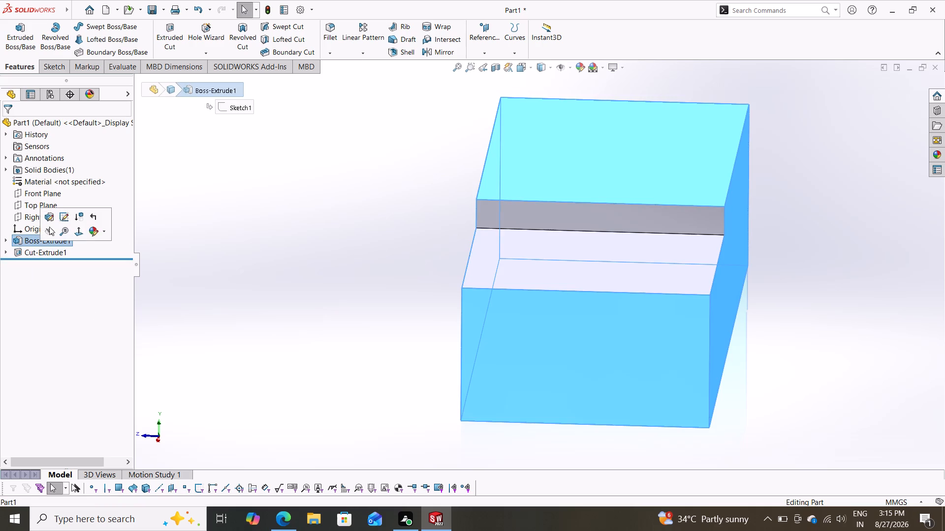
{"action": "left_click", "coordinate": [62, 217]}
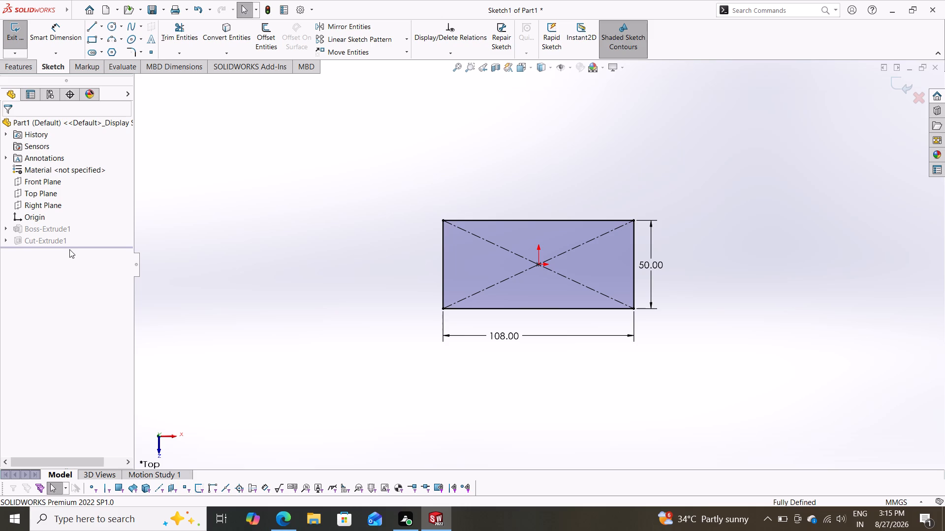
{"action": "key", "text": "Escape"}
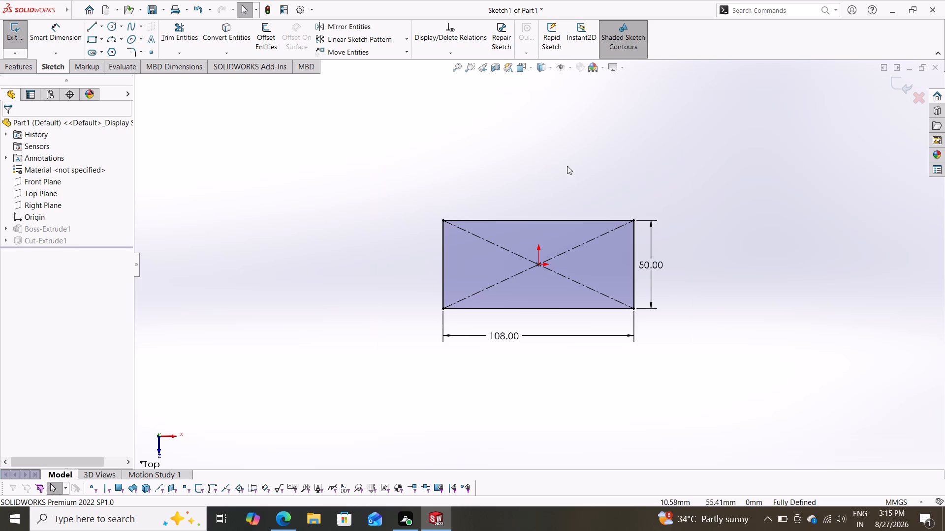
{"action": "left_click", "coordinate": [909, 84]}
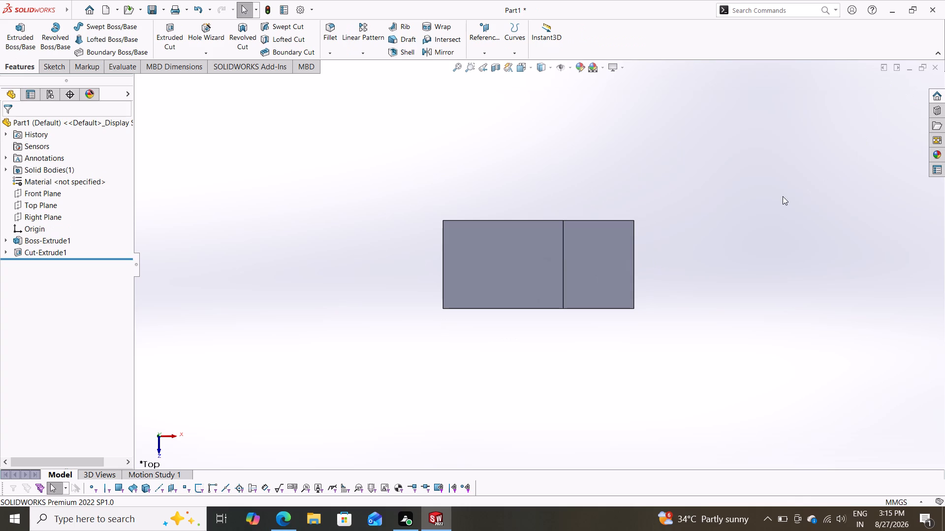
{"action": "middle_click_drag", "start_coordinate": [700, 272], "coordinate": [635, 256]}
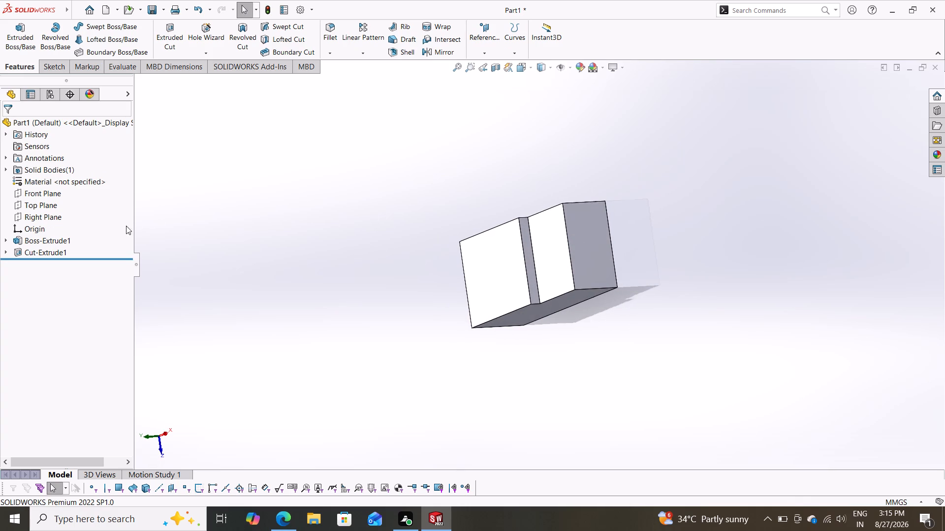
{"action": "right_click", "coordinate": [18, 249]}
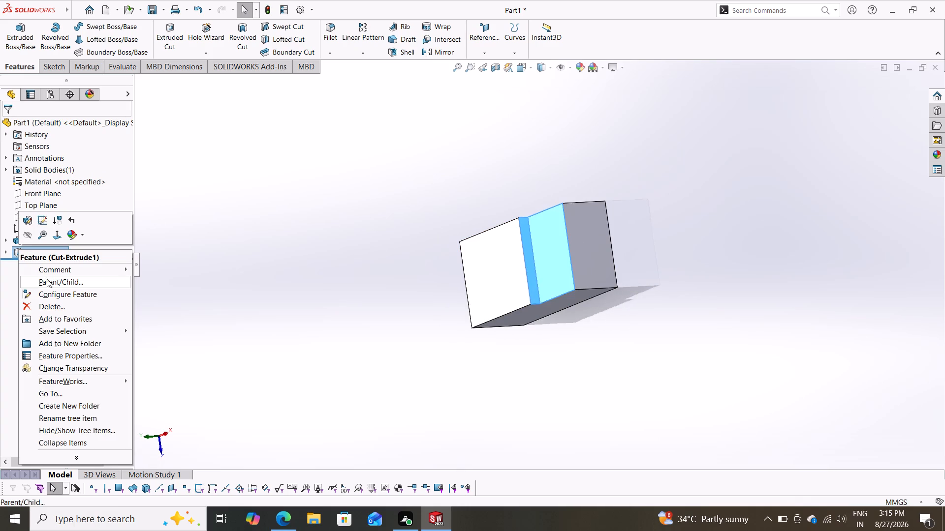
{"action": "left_click", "coordinate": [407, 209]}
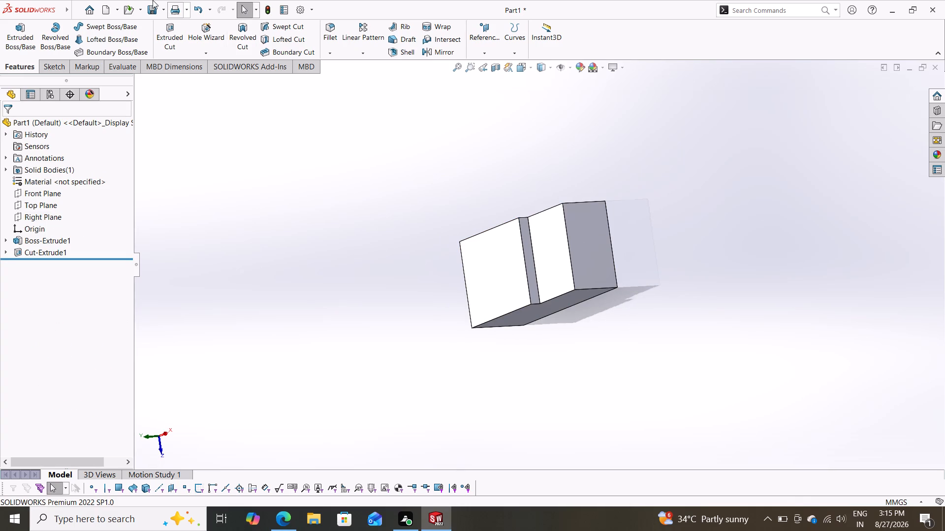
Create a new part document.
{"action": "left_click", "coordinate": [104, 7]}
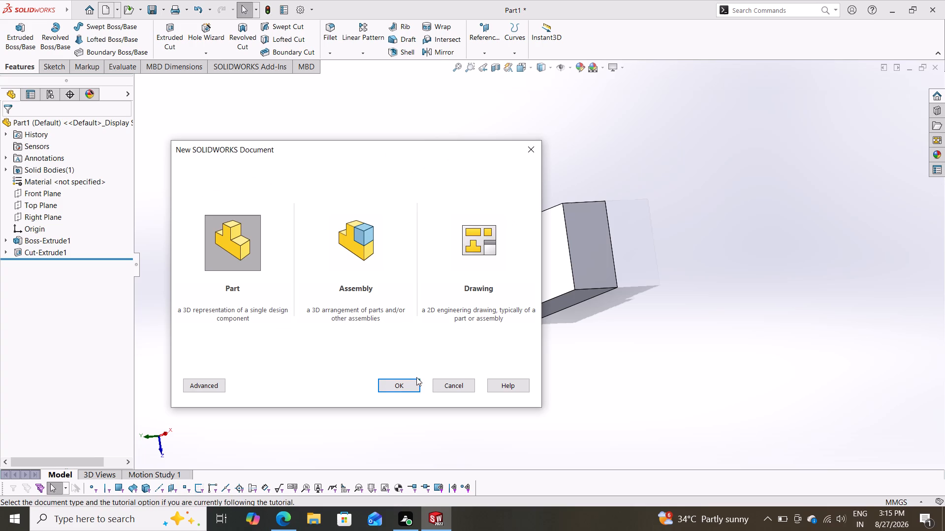
{"action": "left_click_drag", "start_coordinate": [406, 391], "coordinate": [407, 386]}
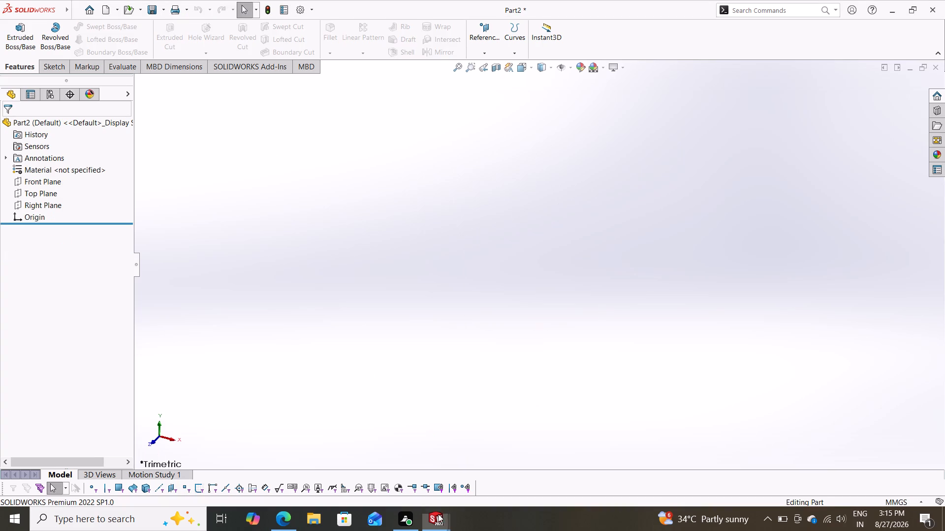
Close the old block part, Part1, without saving its changes.
{"action": "left_click", "coordinate": [441, 528]}
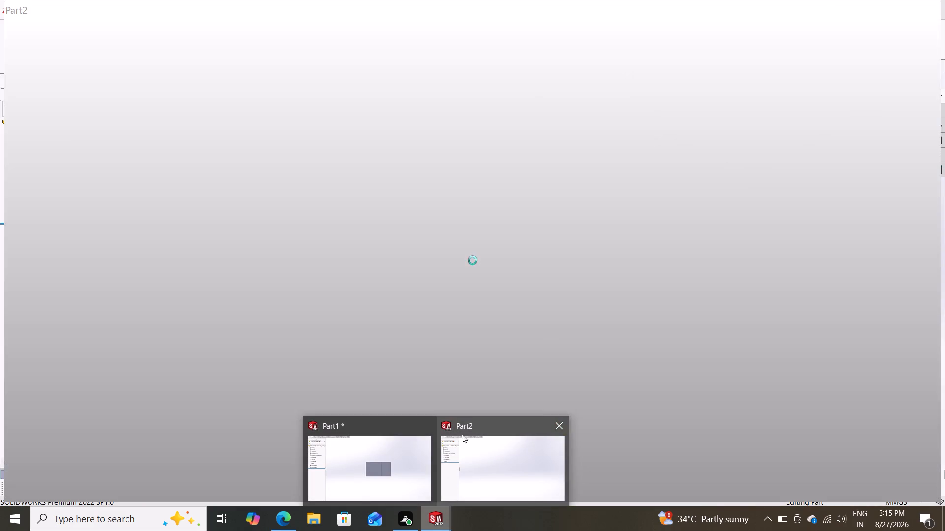
{"action": "left_click", "coordinate": [423, 428]}
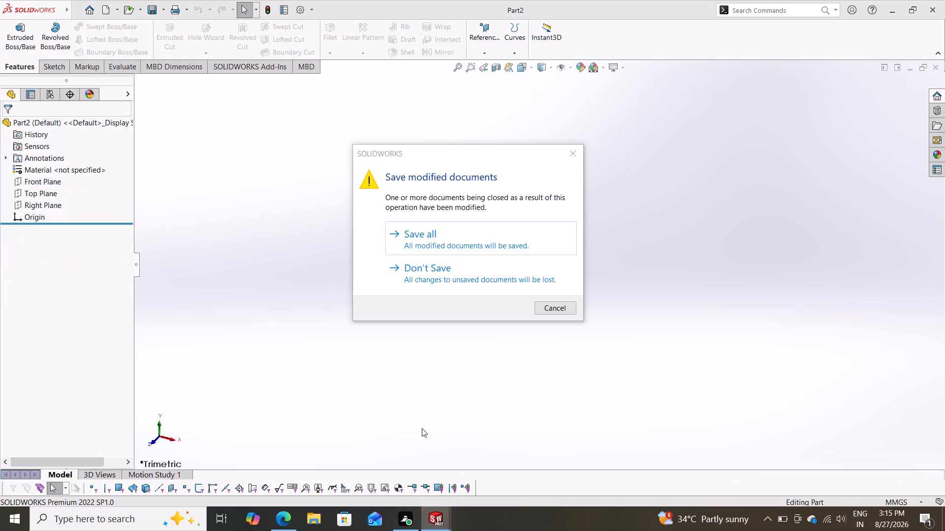
{"action": "left_click", "coordinate": [494, 269]}
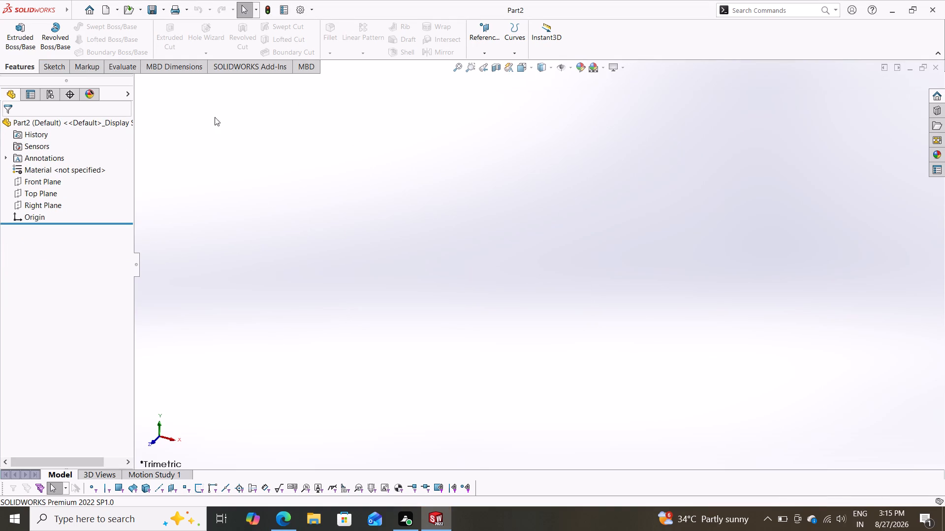
Sketch a center rectangle about 153 × 95 mm on the Top Plane, centred on the origin.
{"action": "left_click", "coordinate": [47, 192]}
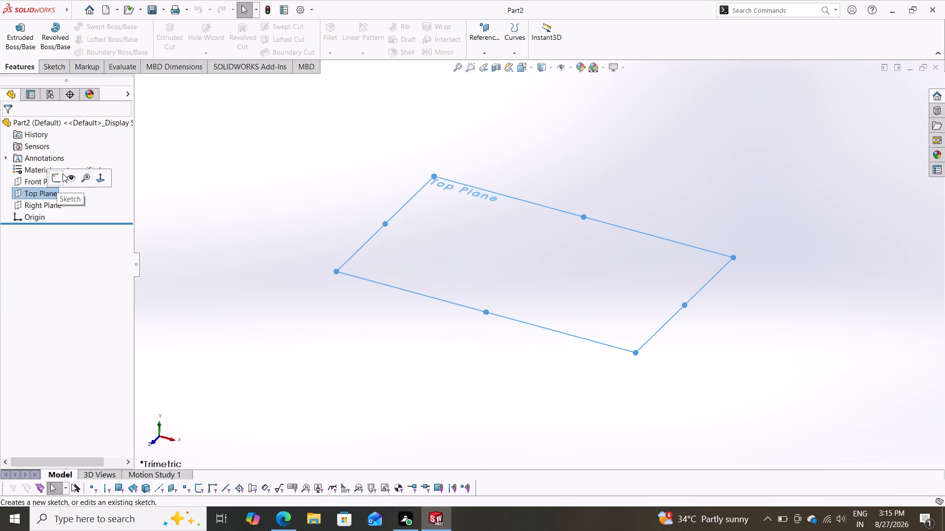
{"action": "left_click", "coordinate": [58, 175]}
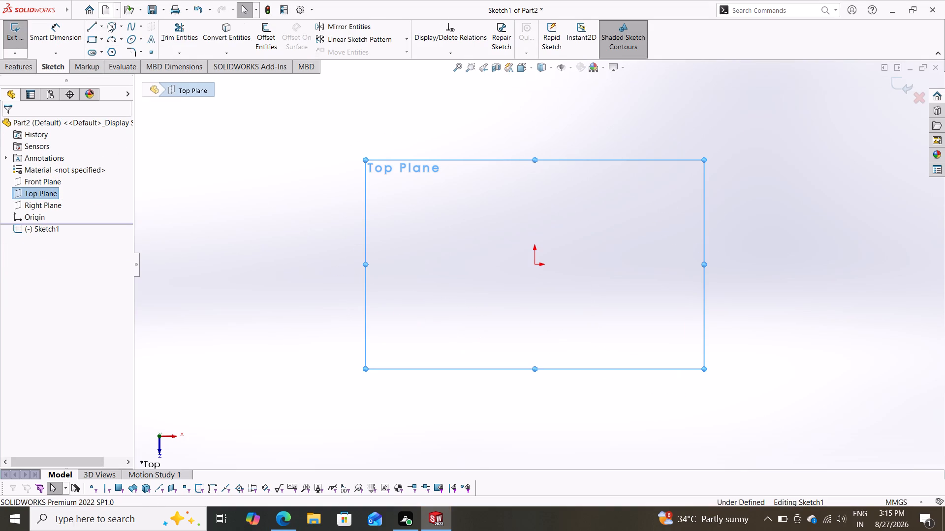
{"action": "left_click", "coordinate": [101, 38]}
{"action": "left_click", "coordinate": [104, 64]}
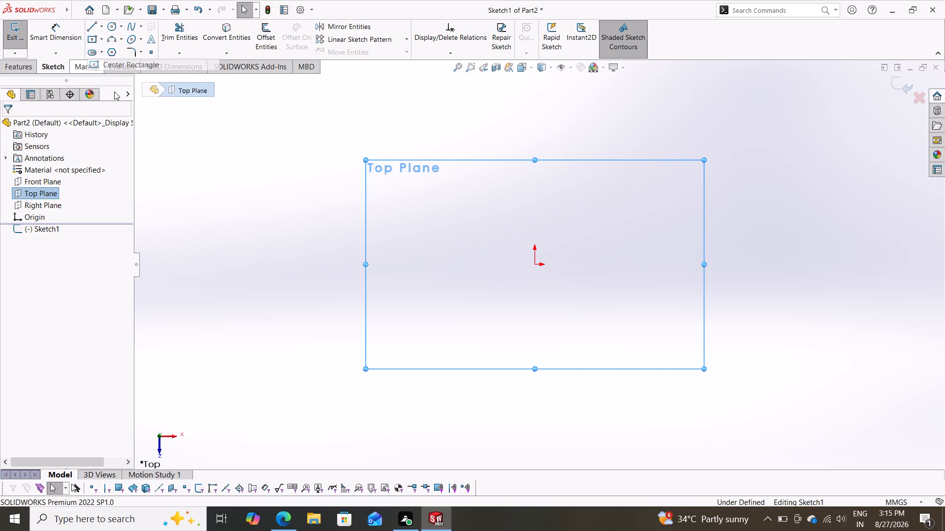
{"action": "left_click", "coordinate": [537, 263]}
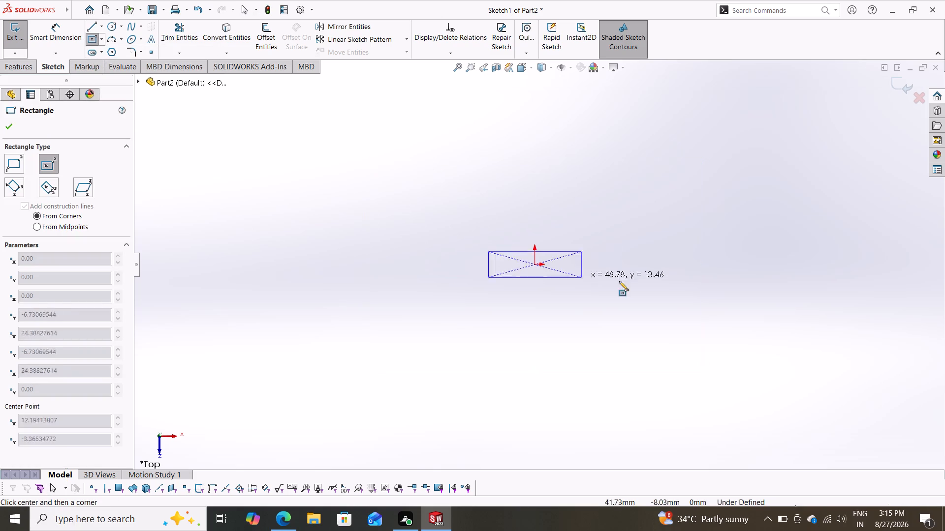
{"action": "left_click", "coordinate": [681, 354]}
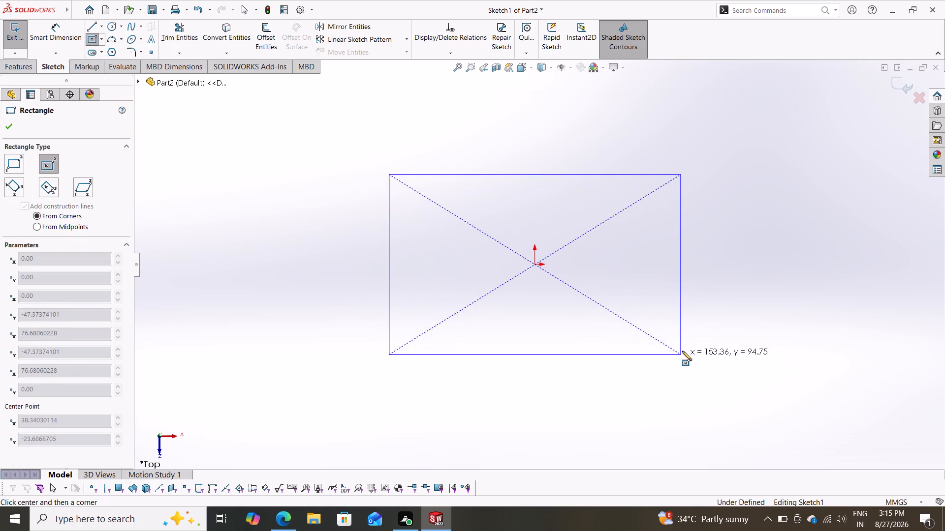
Dimension the center rectangle 50 mm high and 108 mm wide.
{"action": "left_click", "coordinate": [61, 35]}
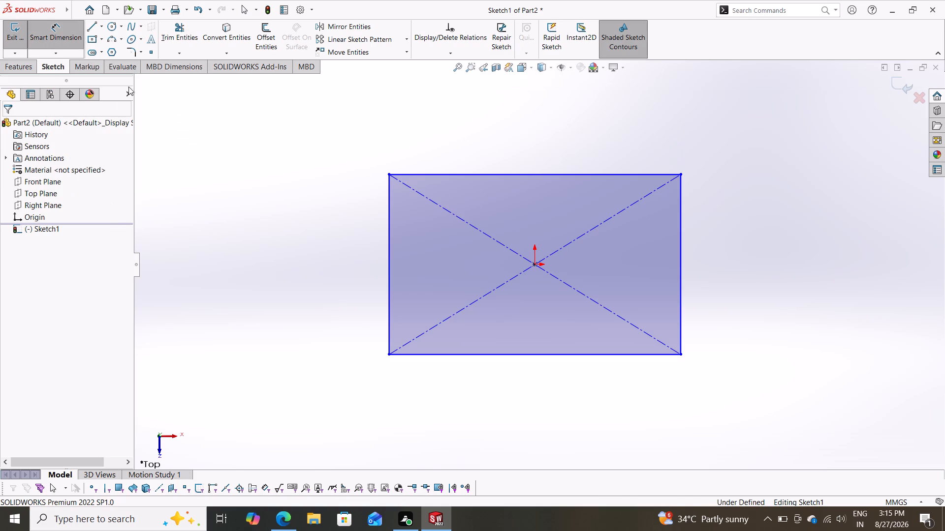
{"action": "left_click", "coordinate": [60, 28]}
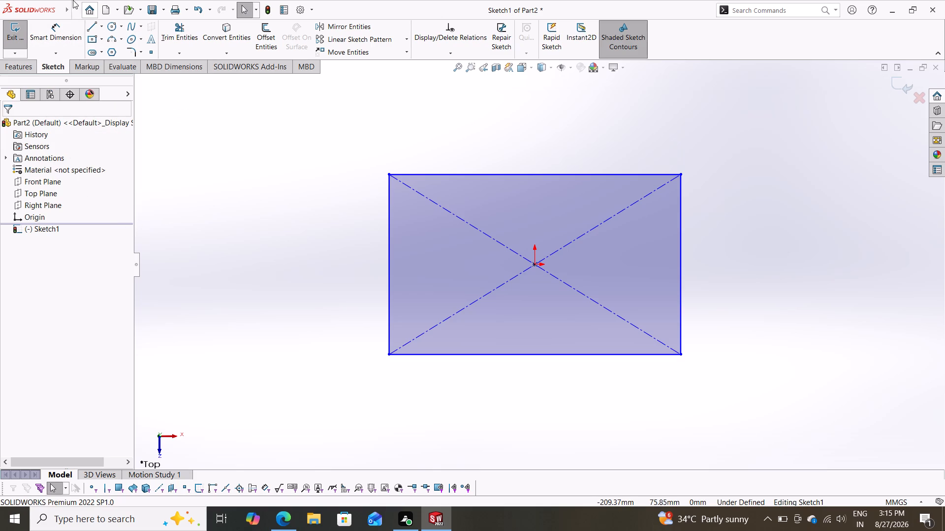
{"action": "left_click_drag", "start_coordinate": [61, 27], "coordinate": [60, 36]}
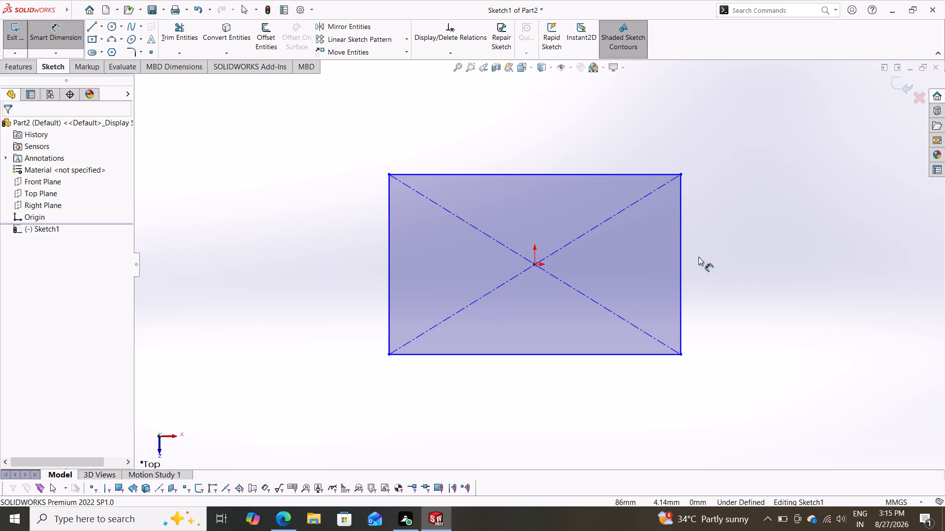
{"action": "left_click", "coordinate": [680, 255]}
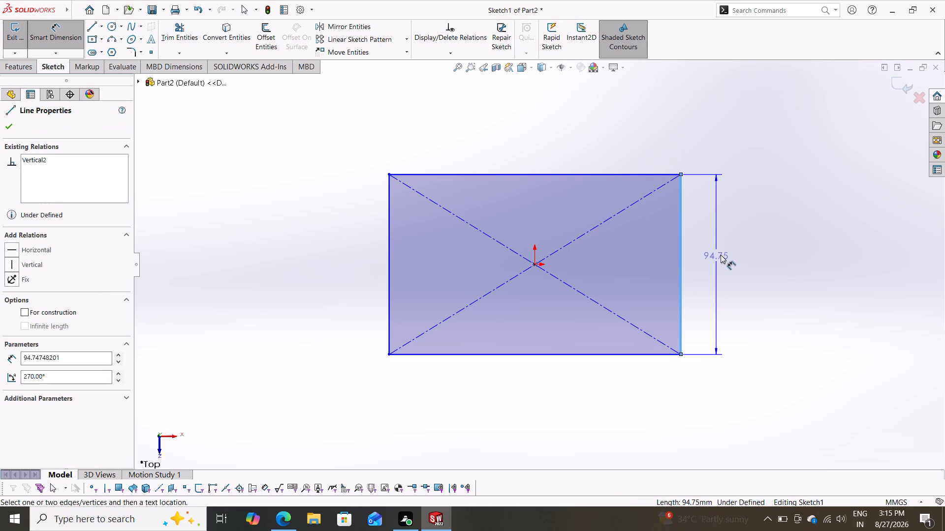
{"action": "left_click", "coordinate": [723, 255]}
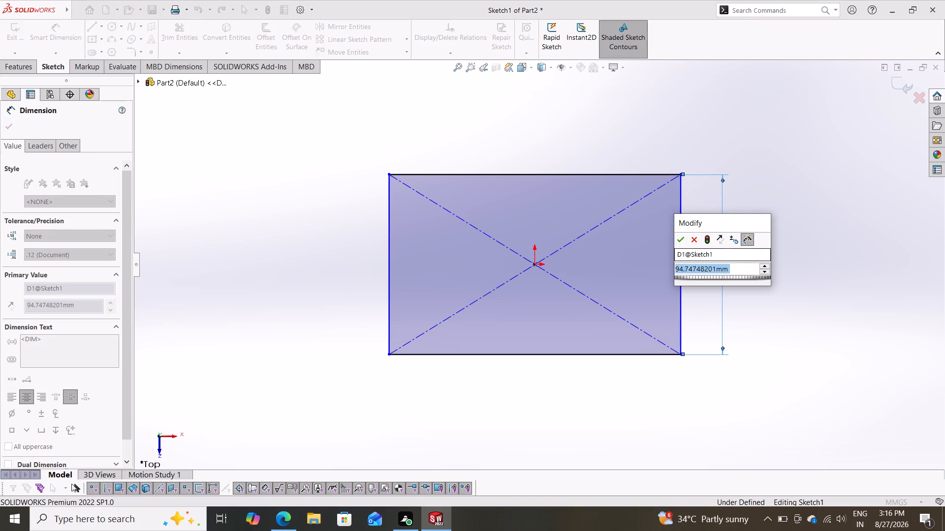
{"action": "type", "text": "50"}
{"action": "key", "text": "Return"}
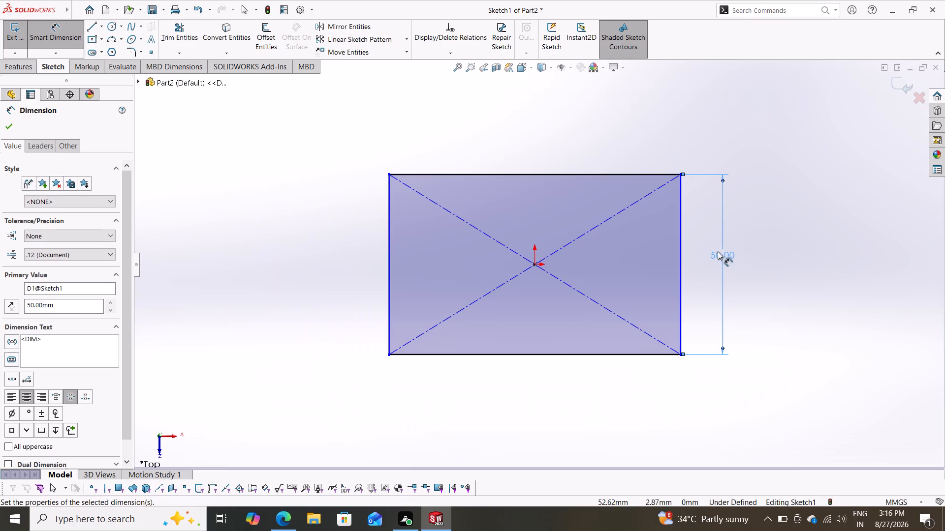
{"action": "left_click", "coordinate": [548, 354]}
{"action": "left_click", "coordinate": [529, 395]}
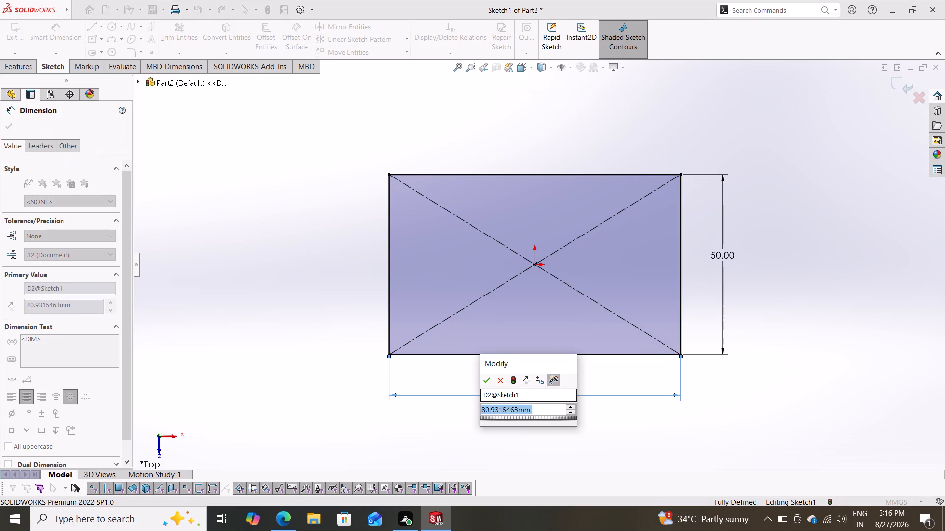
{"action": "type", "text": "108"}
{"action": "key", "text": "Return"}
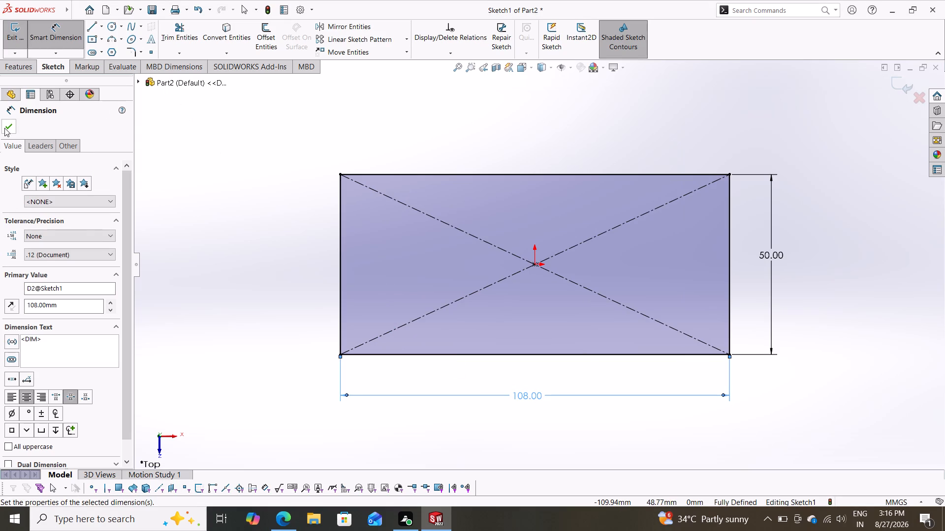
{"action": "left_click", "coordinate": [3, 127]}
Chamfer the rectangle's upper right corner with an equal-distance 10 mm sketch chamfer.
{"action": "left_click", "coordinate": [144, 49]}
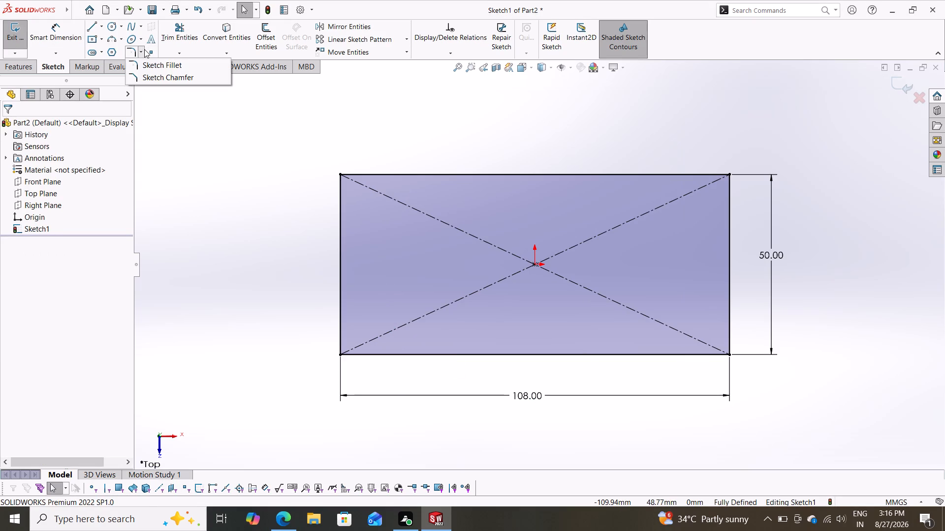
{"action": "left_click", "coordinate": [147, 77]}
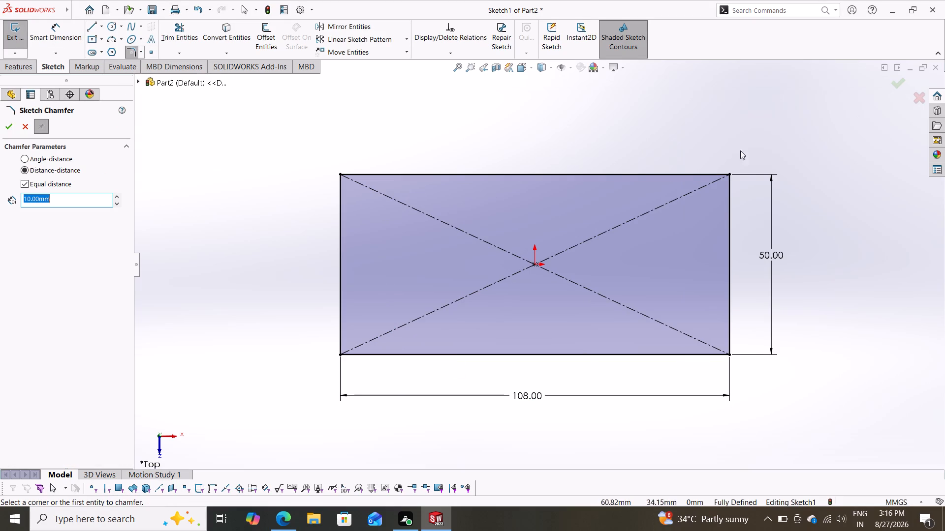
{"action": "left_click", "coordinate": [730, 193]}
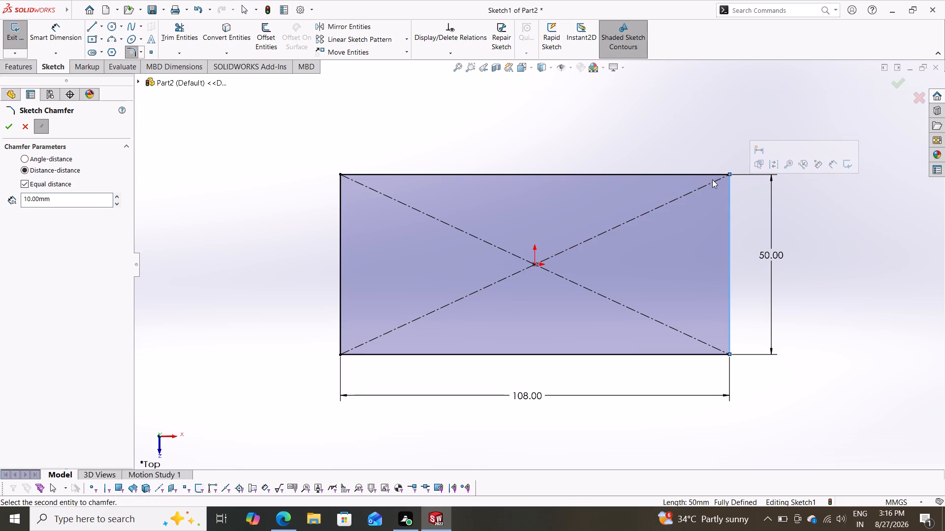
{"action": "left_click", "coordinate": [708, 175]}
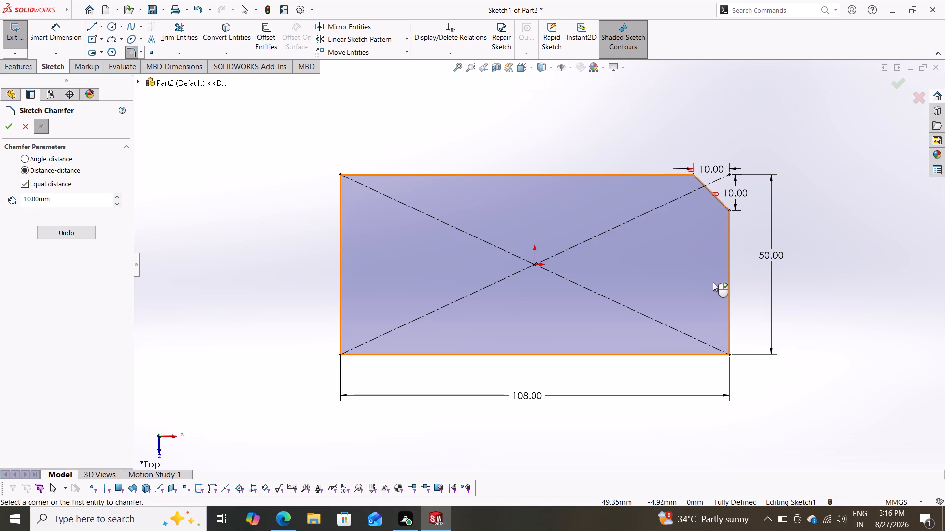
Undo the 10 mm chamfer and apply angle-distance sketch chamfers of 11 mm at 45° to both corners of the rectangle's right end.
{"action": "left_click", "coordinate": [47, 160]}
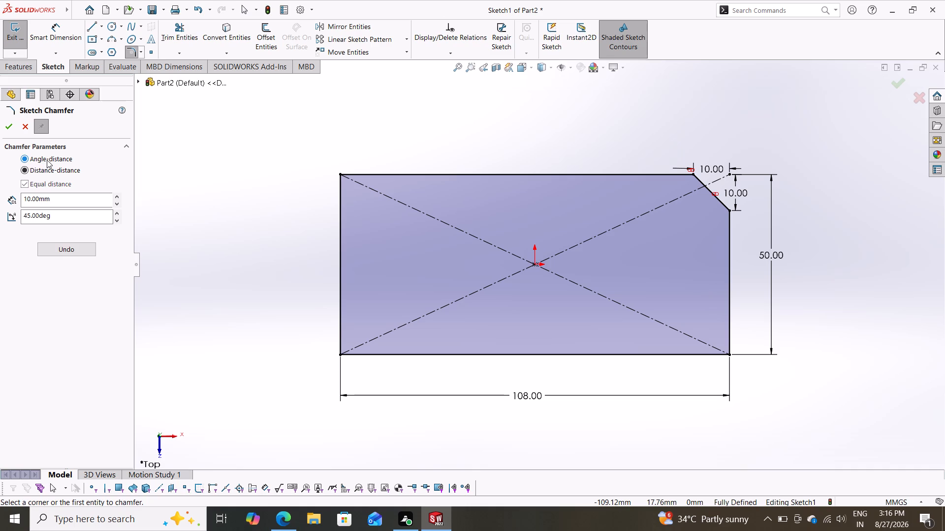
{"action": "left_click_drag", "start_coordinate": [61, 197], "coordinate": [6, 198]}
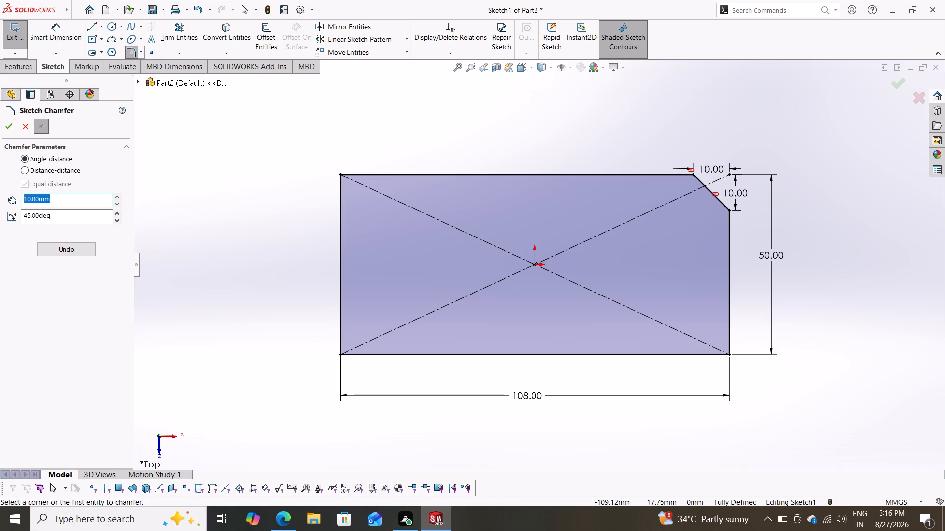
{"action": "left_click_drag", "start_coordinate": [6, 198], "coordinate": [2, 199]}
{"action": "type", "text": "11"}
{"action": "key", "text": "Return"}
{"action": "left_click", "coordinate": [61, 251]}
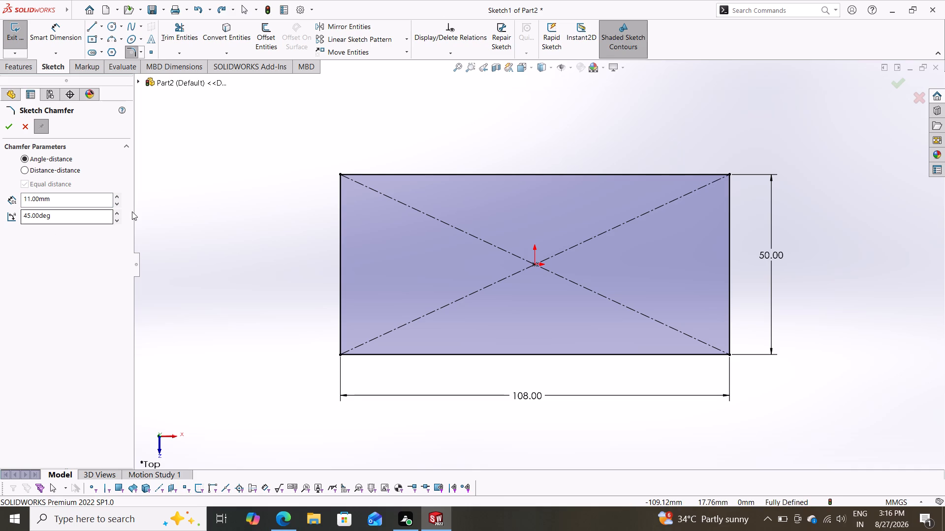
{"action": "left_click", "coordinate": [703, 175]}
{"action": "left_click", "coordinate": [728, 190]}
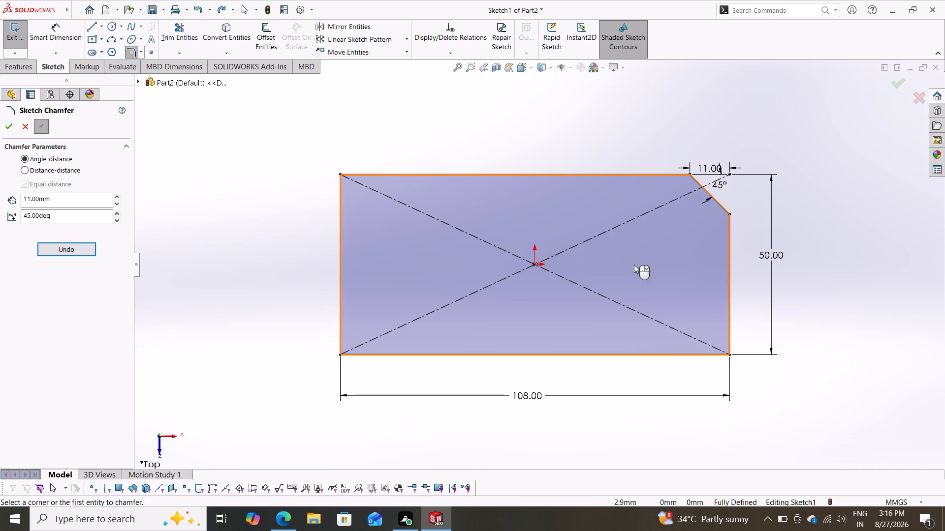
{"action": "left_click", "coordinate": [711, 354]}
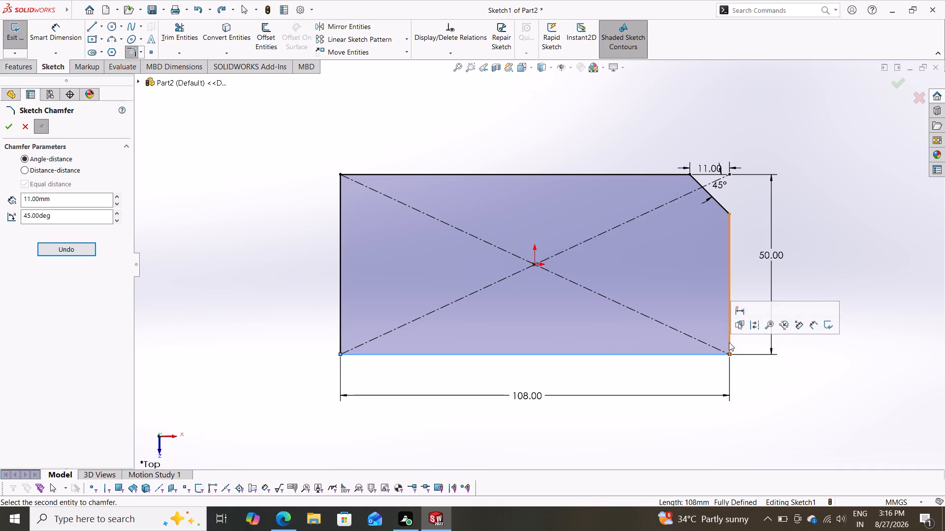
{"action": "left_click", "coordinate": [729, 342]}
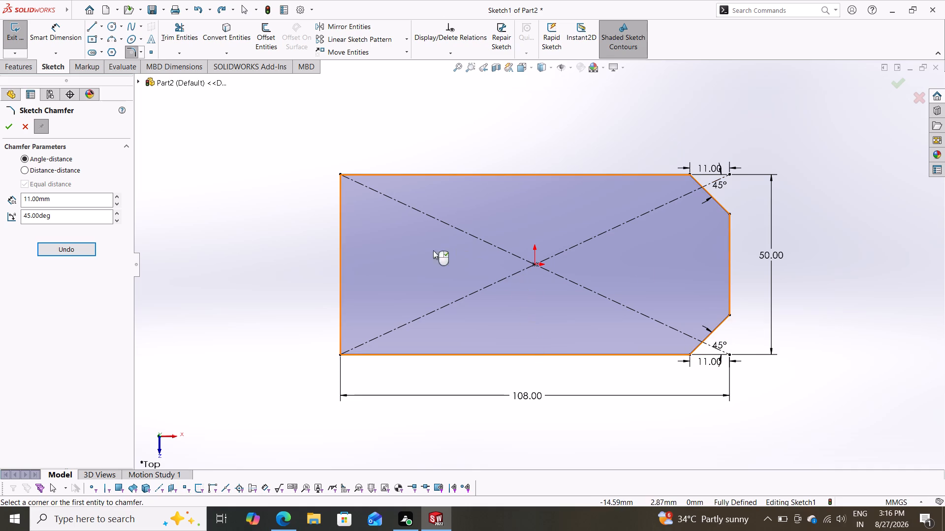
{"action": "left_click", "coordinate": [5, 124]}
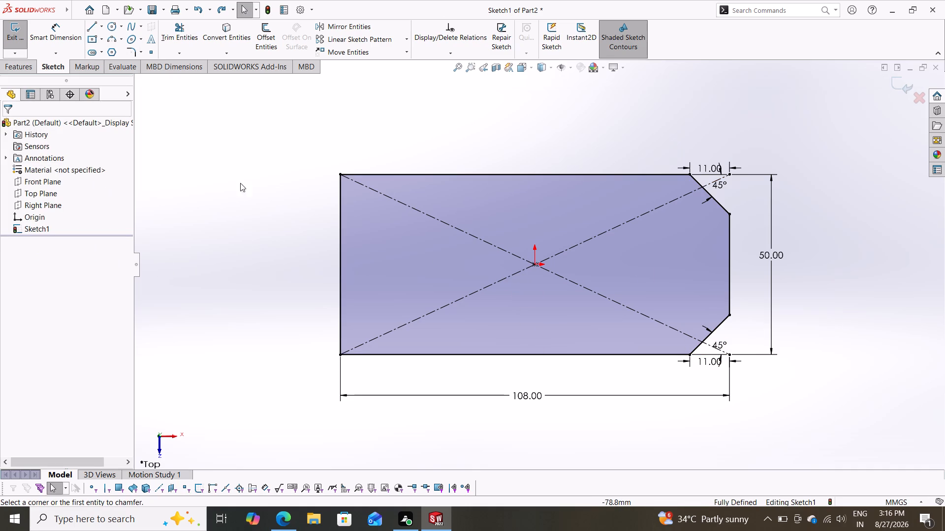
Extrude the chamfered profile upward as a blind boss 30 mm high.
{"action": "left_click", "coordinate": [22, 65]}
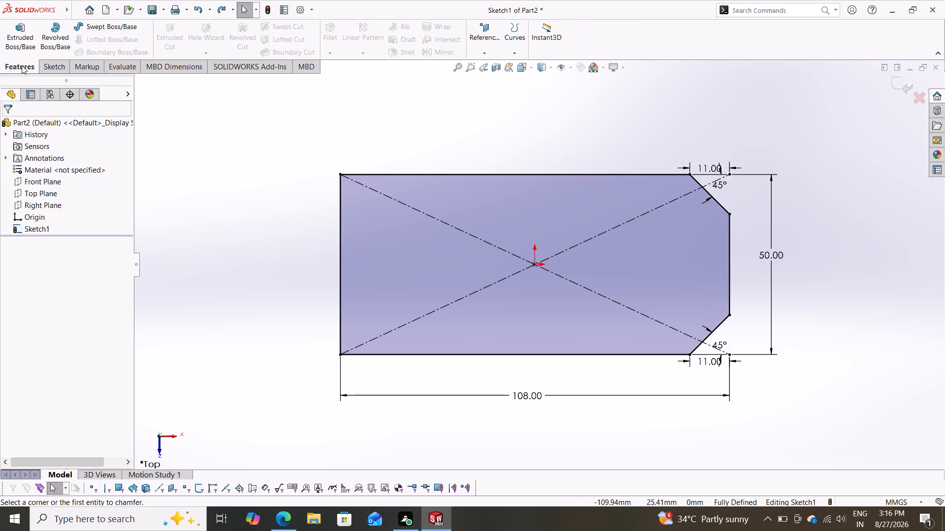
{"action": "left_click", "coordinate": [27, 39]}
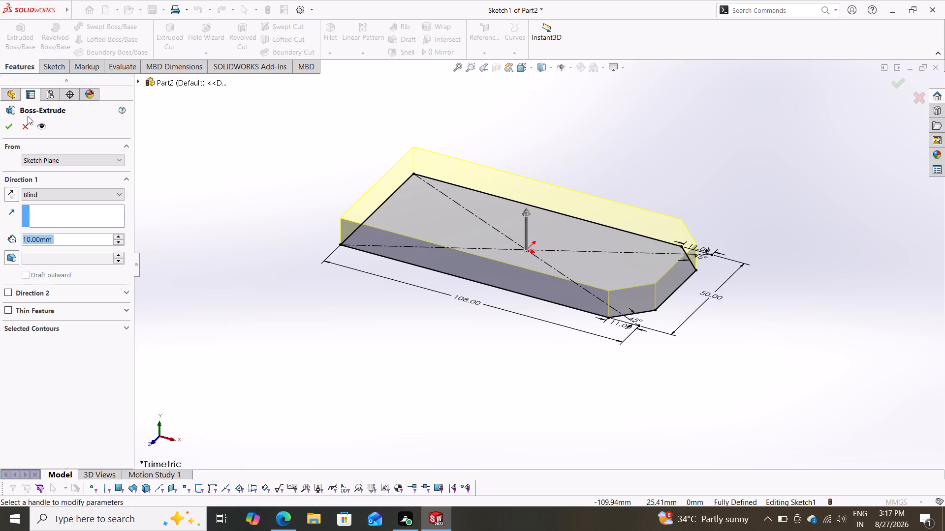
{"action": "type", "text": "30"}
{"action": "key", "text": "Return"}
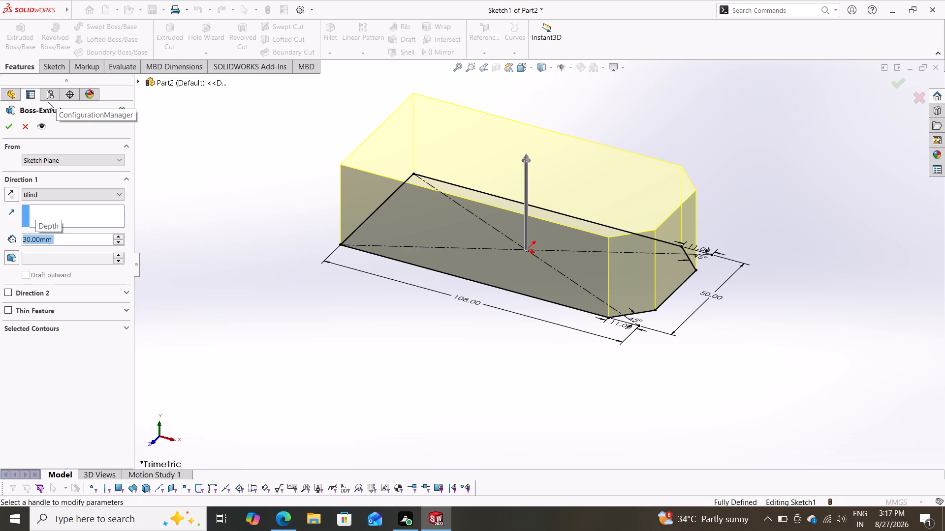
{"action": "left_click", "coordinate": [8, 121]}
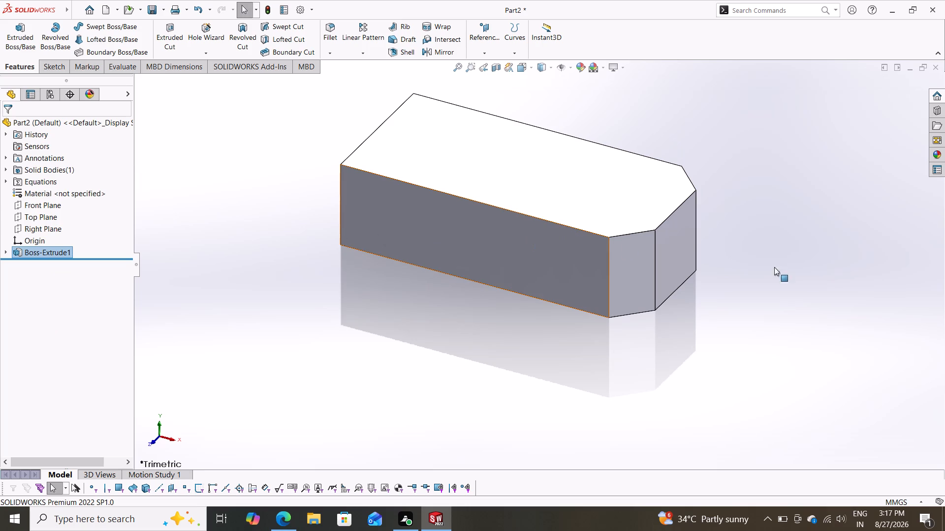
On the block's chamfered end face, sketch a corner rectangle about 50 × 9.7 mm along the top edge, spanning the block's full width.
{"action": "left_click", "coordinate": [676, 260]}
{"action": "left_click", "coordinate": [720, 229]}
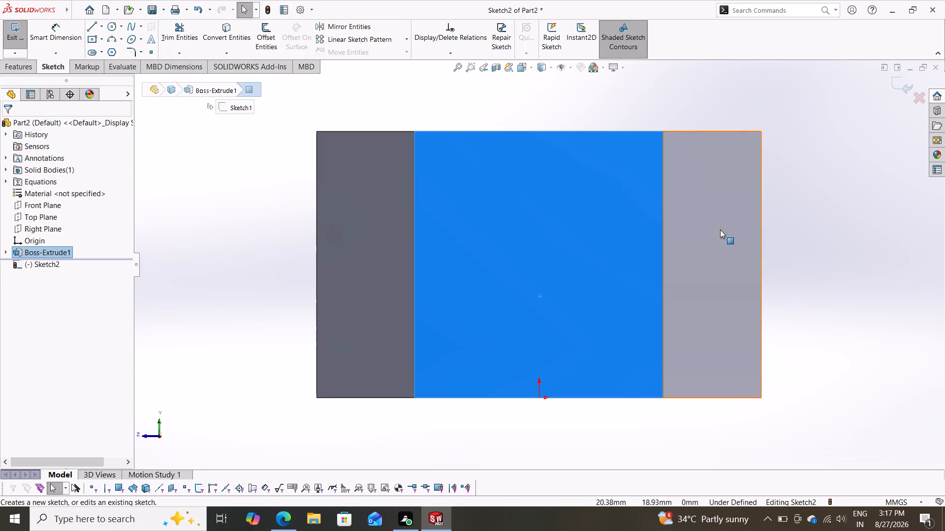
{"action": "left_click", "coordinate": [104, 38]}
{"action": "left_click", "coordinate": [108, 55]}
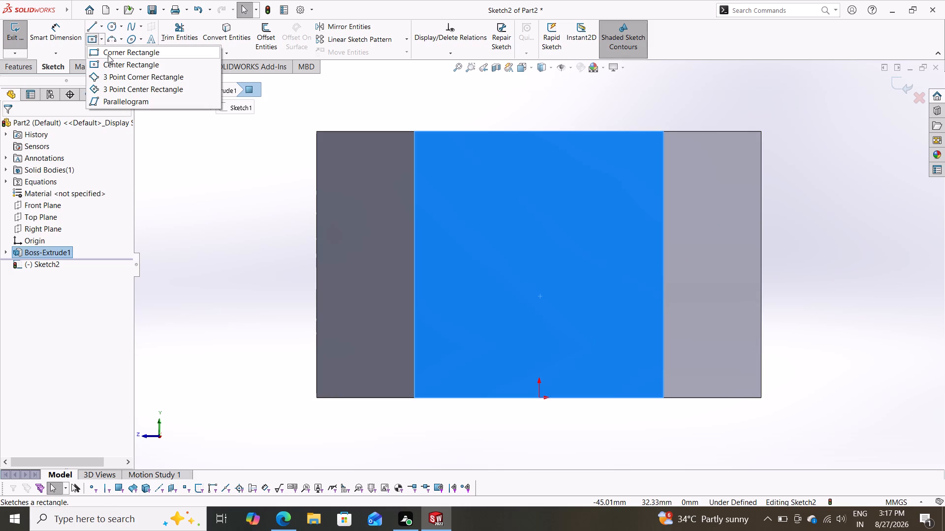
{"action": "left_click", "coordinate": [318, 131]}
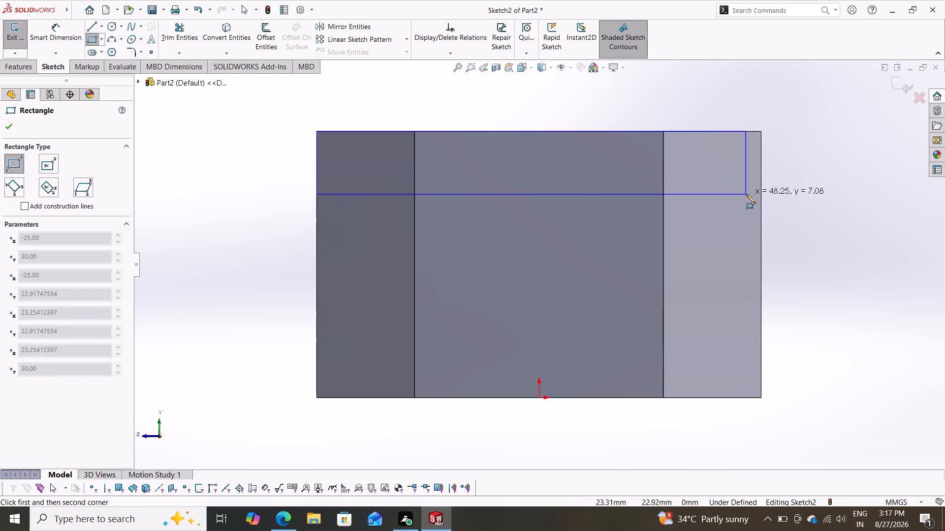
{"action": "left_click", "coordinate": [763, 217]}
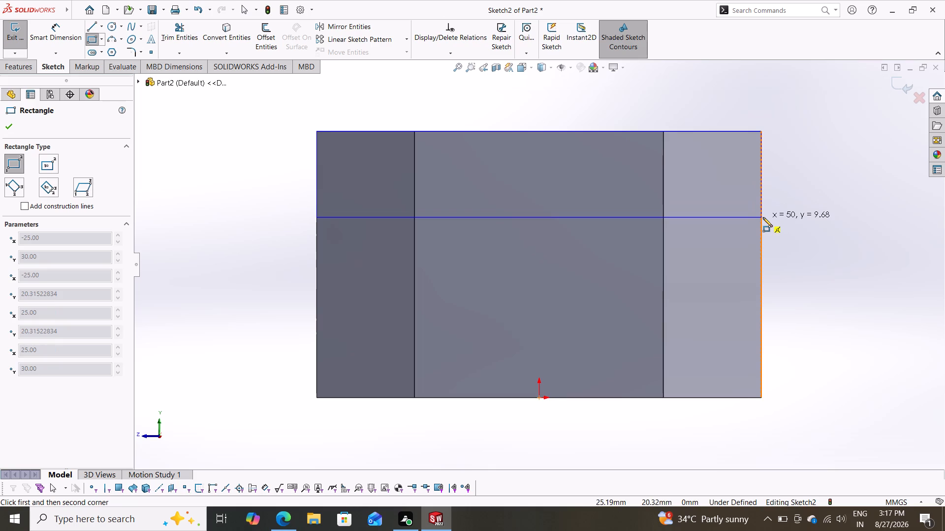
{"action": "left_click", "coordinate": [9, 126]}
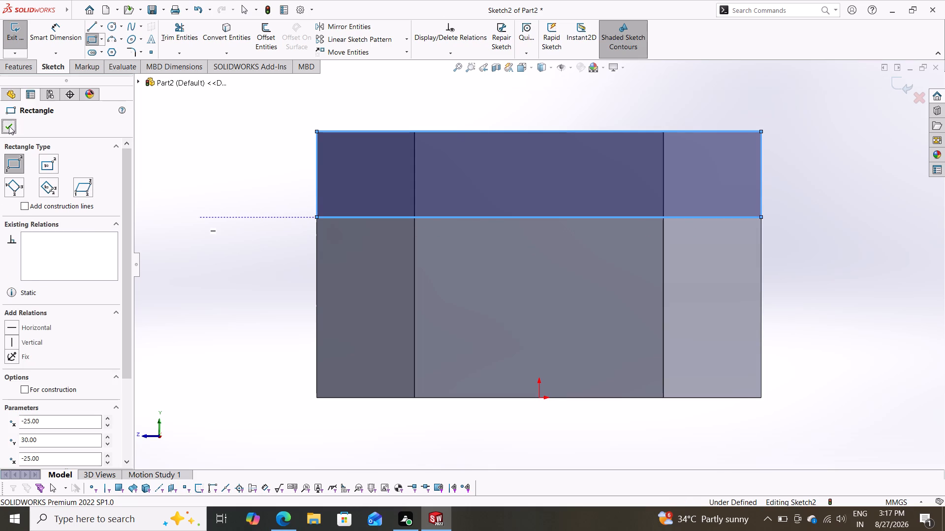
Dimension the end-face rectangle's height to 6 mm.
{"action": "left_click_drag", "start_coordinate": [45, 29], "coordinate": [48, 37]}
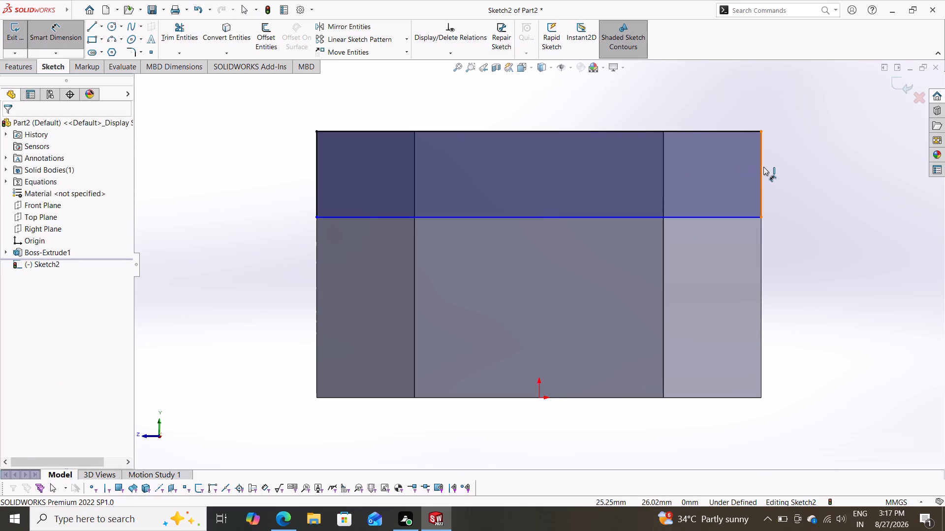
{"action": "left_click", "coordinate": [763, 167]}
{"action": "left_click", "coordinate": [808, 170]}
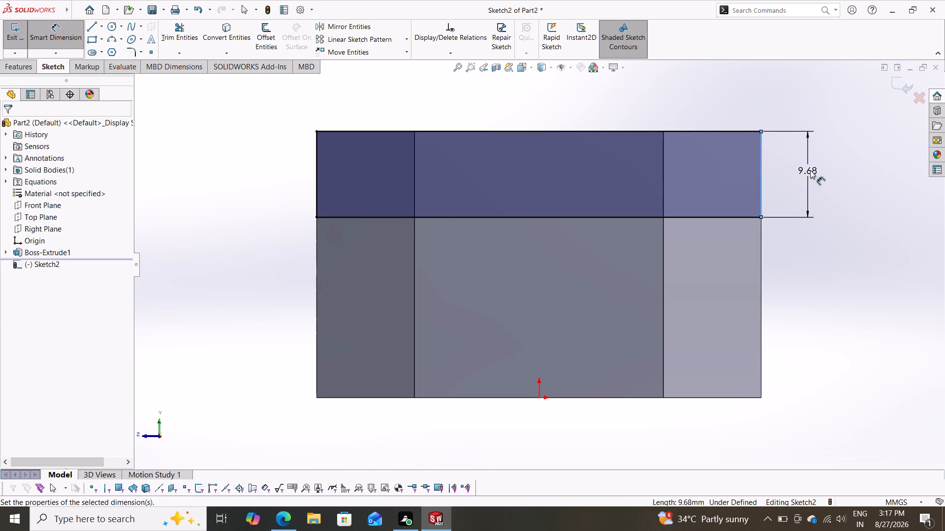
{"action": "key", "text": "6"}
{"action": "key", "text": "Return"}
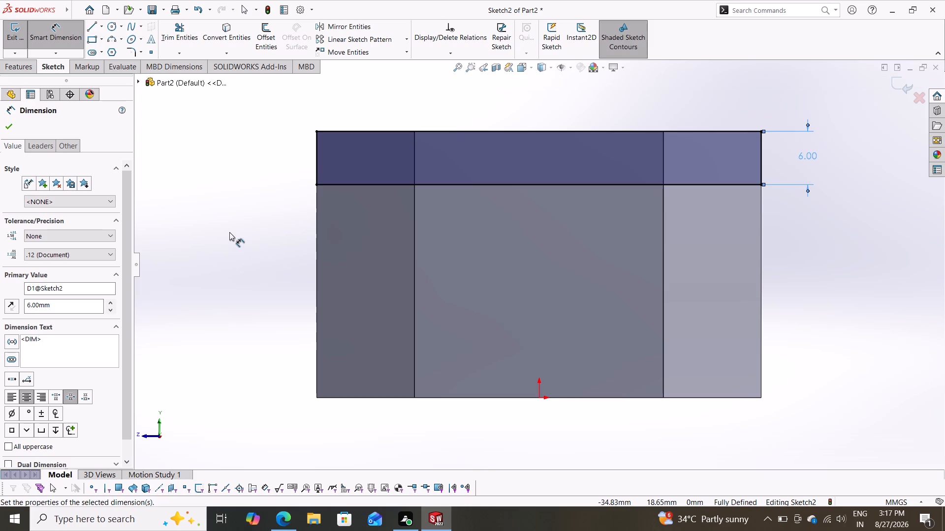
{"action": "left_click", "coordinate": [7, 125]}
Cut-extrude the end-face rectangle into the block to a blind depth of 53 mm, entered as 40+13.
{"action": "left_click", "coordinate": [23, 72]}
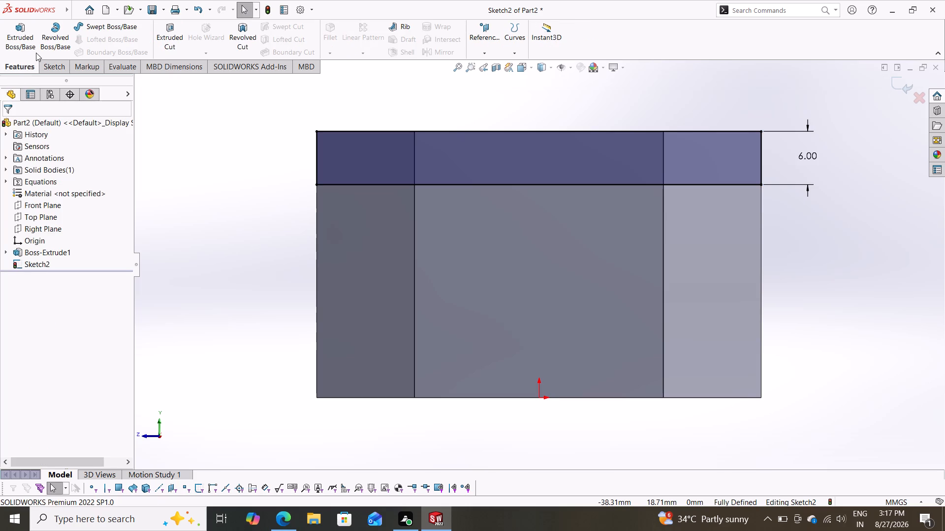
{"action": "left_click", "coordinate": [171, 35]}
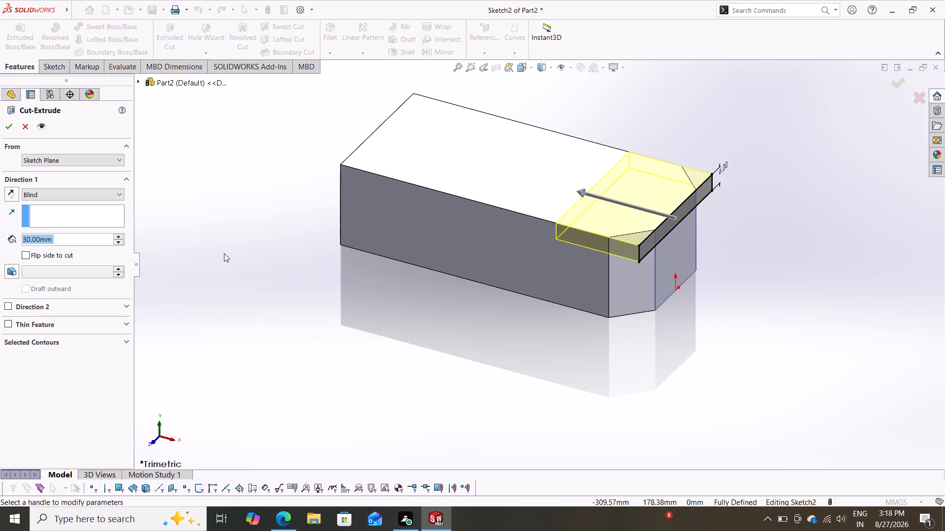
{"action": "type", "text": "40+13"}
{"action": "key", "text": "Return"}
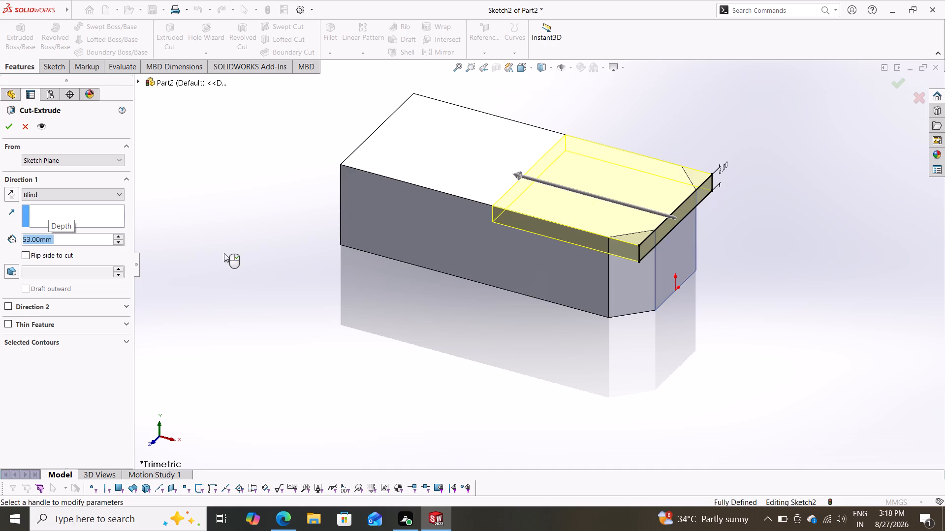
{"action": "left_click", "coordinate": [5, 125]}
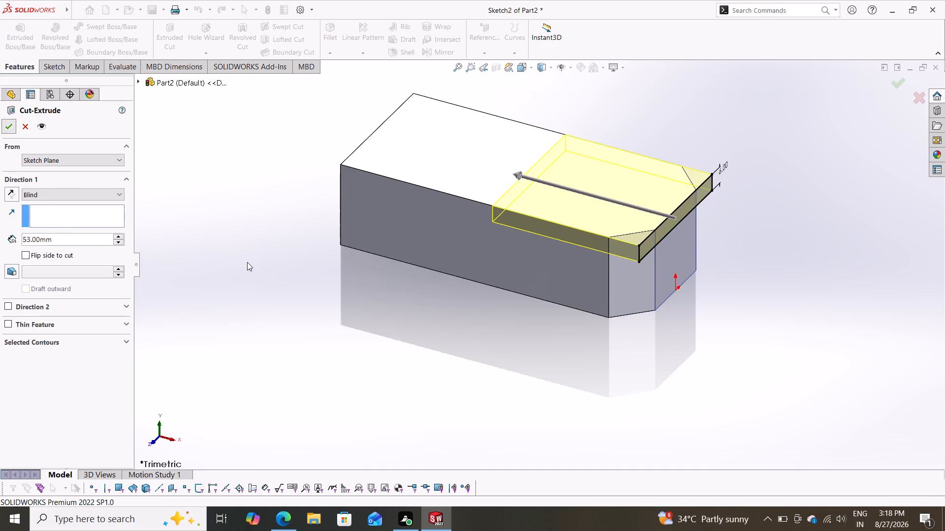
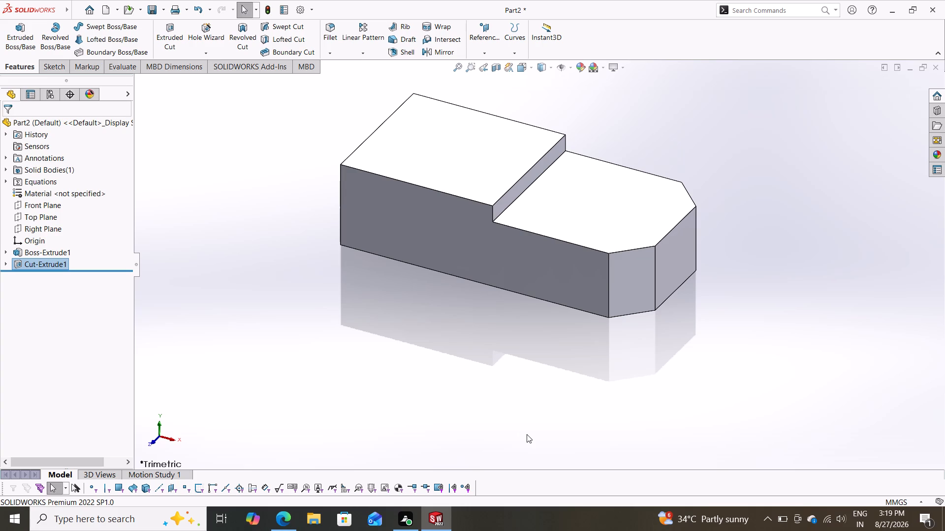
Undo the step cut and delete the full-width rectangle's top, bottom and one side line from the end-face sketch.
{"action": "key", "text": "ctrl+z"}
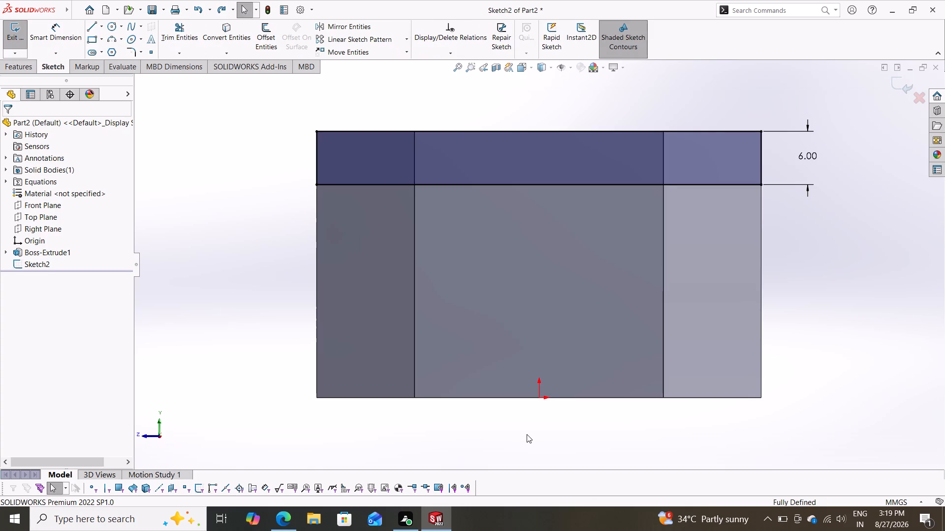
{"action": "left_click_drag", "start_coordinate": [827, 100], "coordinate": [598, 211]}
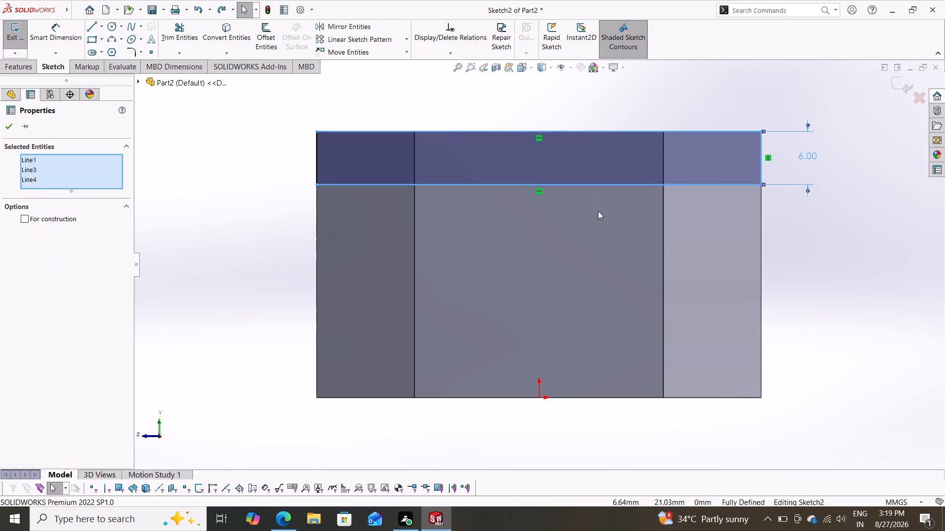
{"action": "key", "text": "Delete"}
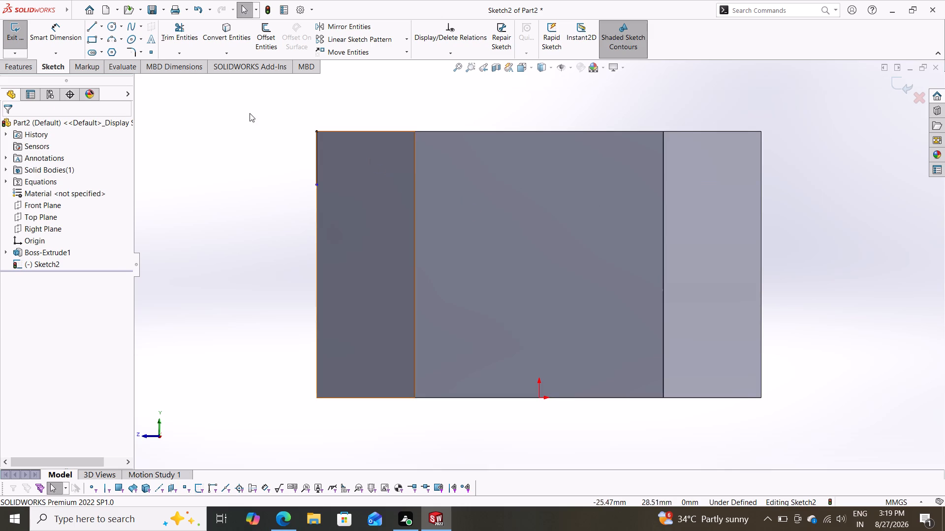
Sketch a corner rectangle about 6 mm high on the end face, hanging from the middle of its top edge.
{"action": "left_click", "coordinate": [100, 39]}
{"action": "left_click", "coordinate": [103, 53]}
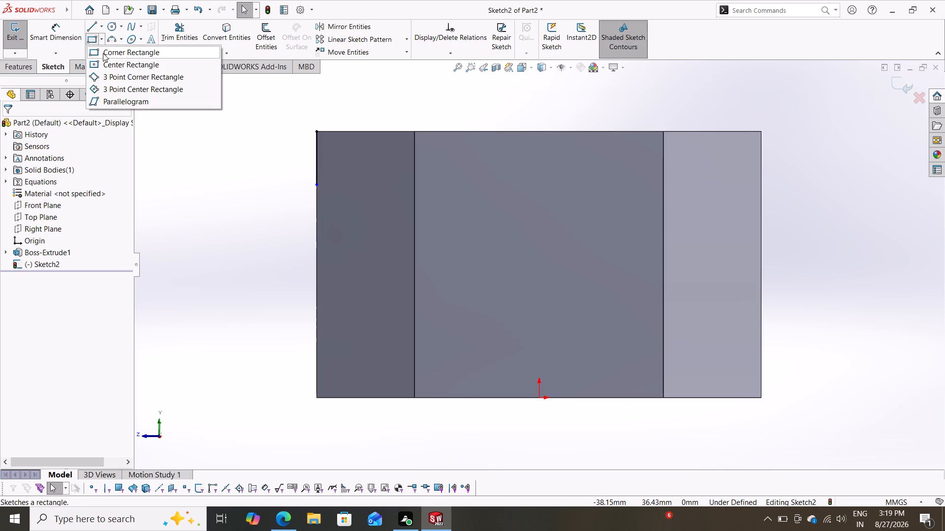
{"action": "left_click", "coordinate": [473, 132]}
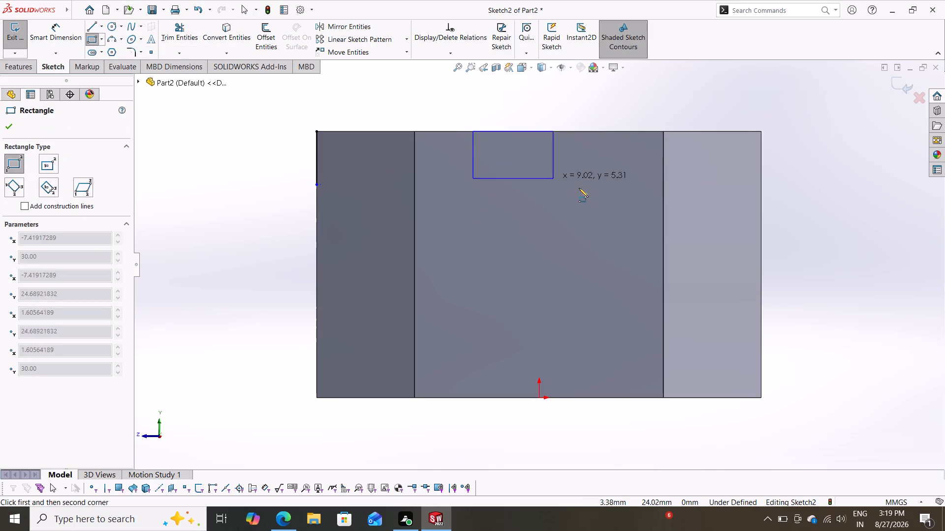
{"action": "left_click", "coordinate": [606, 183]}
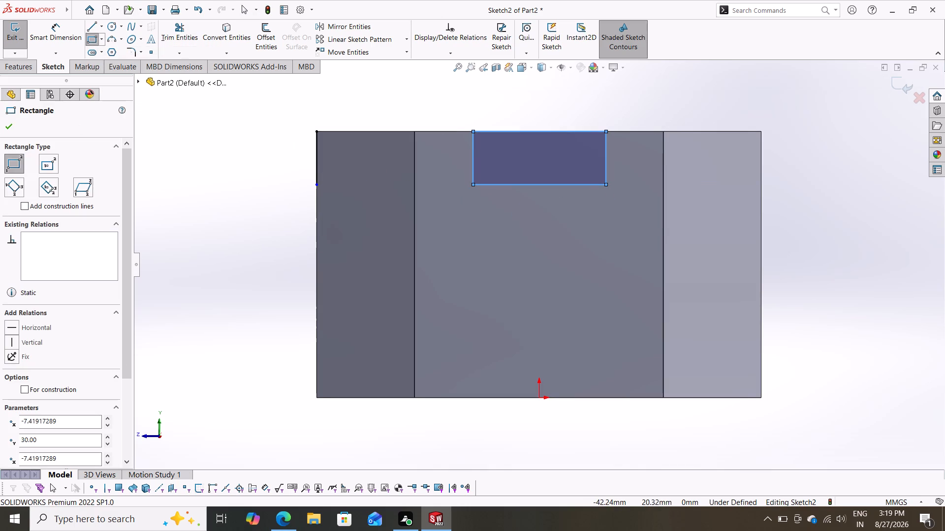
Dimension the rectangle 22 mm wide and 6 mm high, with its upper-left corner 11 mm horizontally from the origin.
{"action": "left_click", "coordinate": [62, 36]}
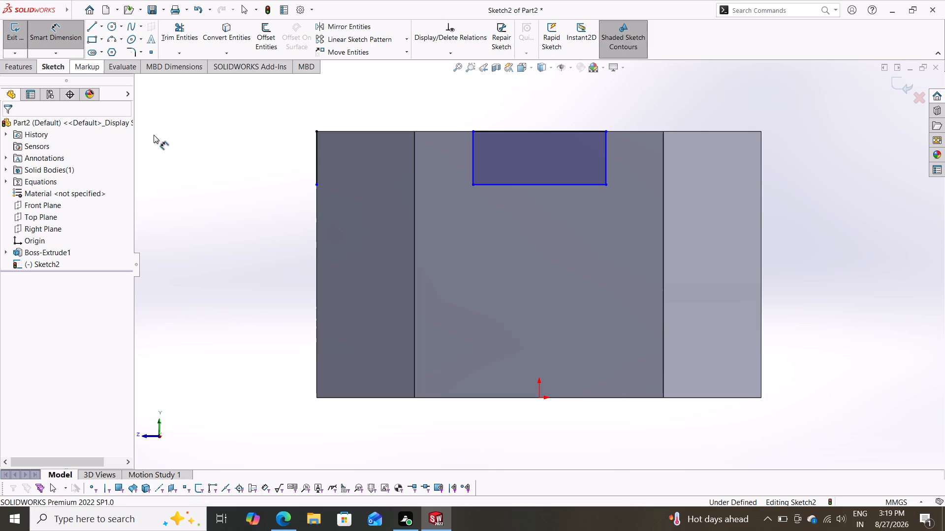
{"action": "left_click", "coordinate": [540, 398]}
{"action": "left_click", "coordinate": [473, 132]}
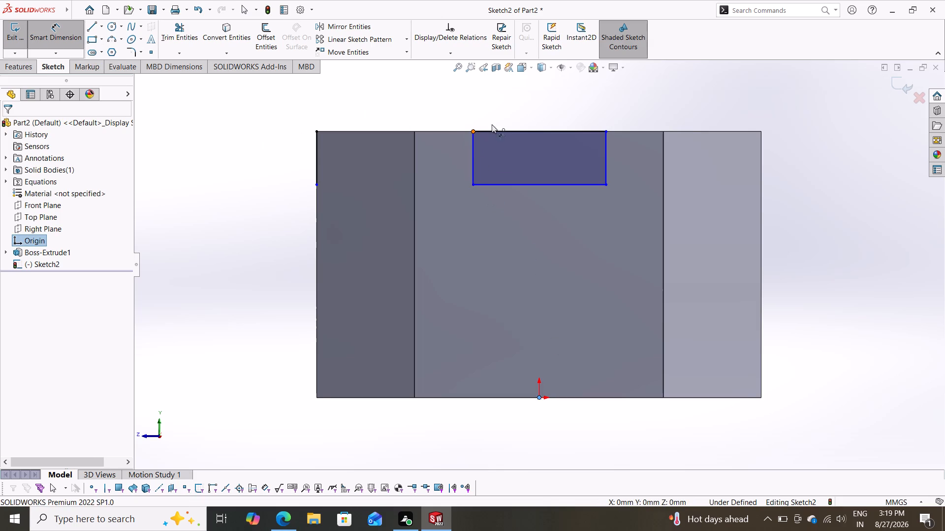
{"action": "left_click", "coordinate": [523, 102]}
{"action": "type", "text": "11"}
{"action": "key", "text": "Return"}
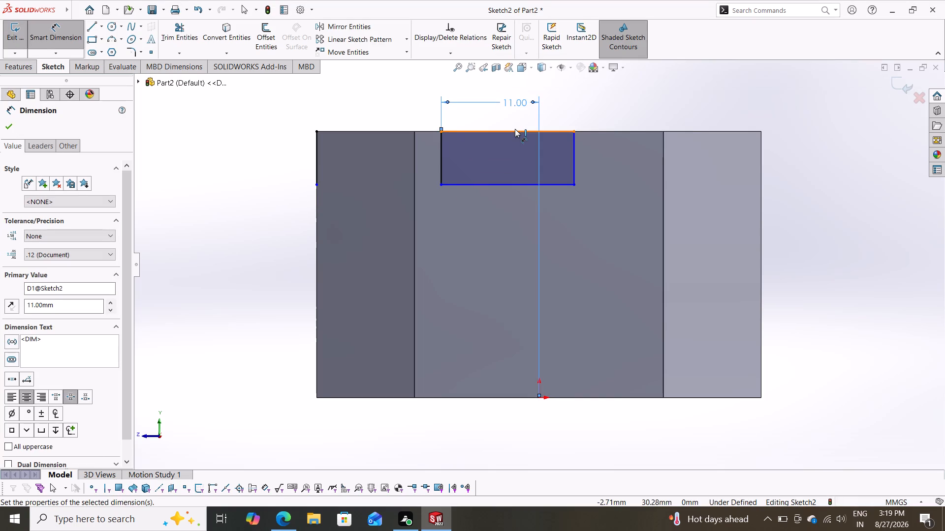
{"action": "left_click", "coordinate": [477, 186]}
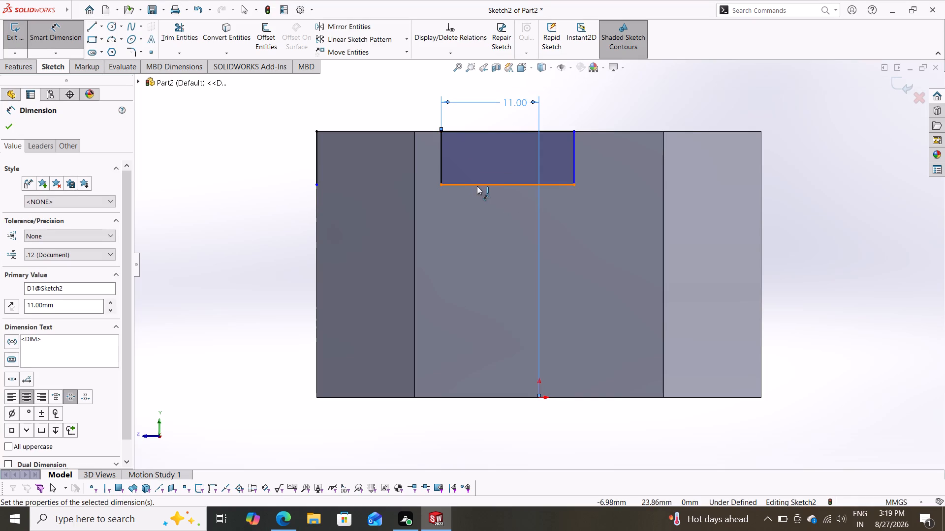
{"action": "left_click", "coordinate": [485, 235]}
{"action": "type", "text": "22"}
{"action": "key", "text": "Return"}
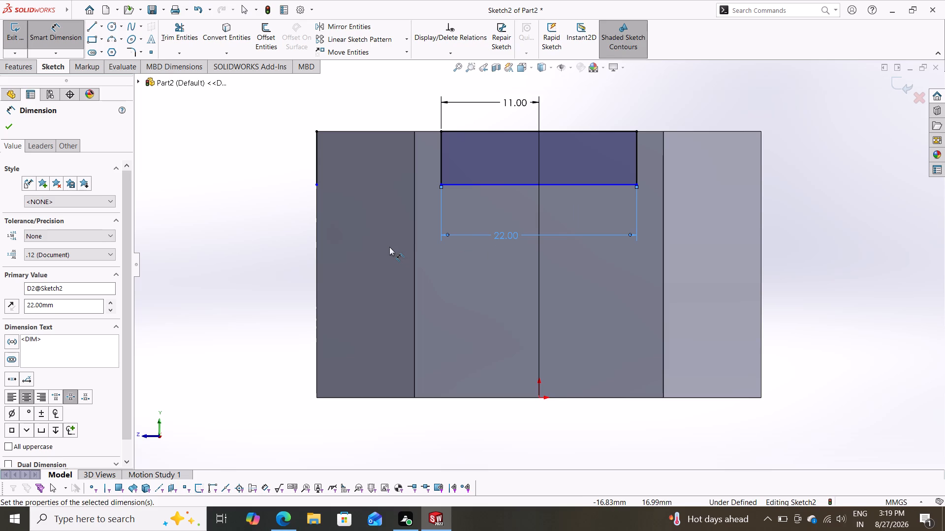
{"action": "left_click", "coordinate": [636, 152]}
{"action": "left_click", "coordinate": [709, 155]}
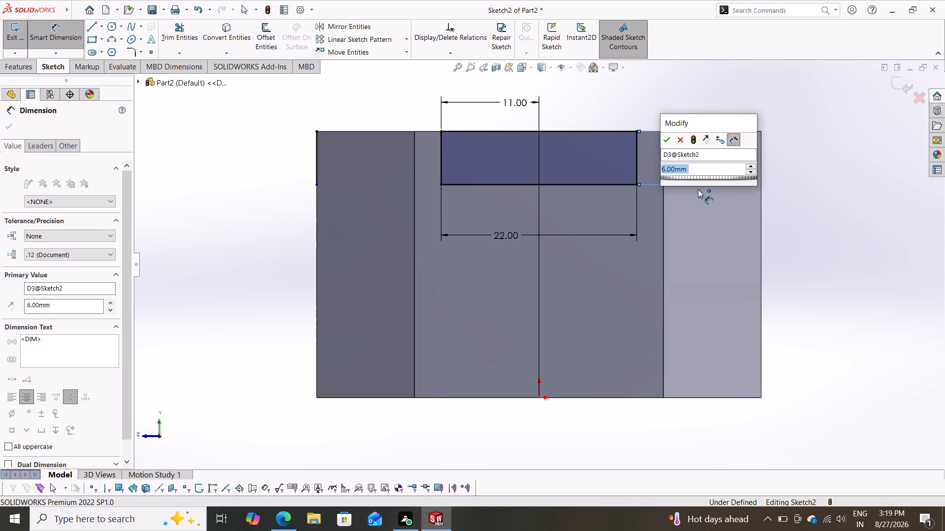
{"action": "left_click", "coordinate": [668, 140]}
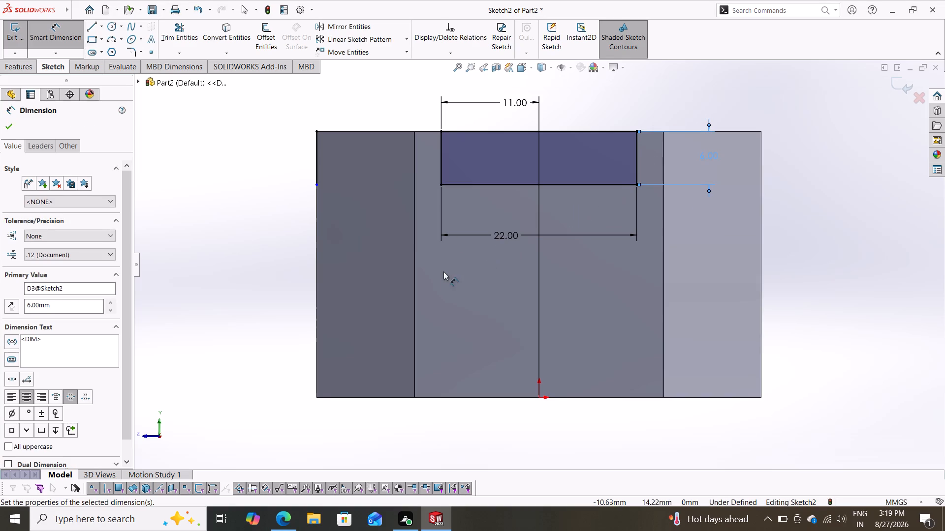
{"action": "left_click", "coordinate": [8, 127]}
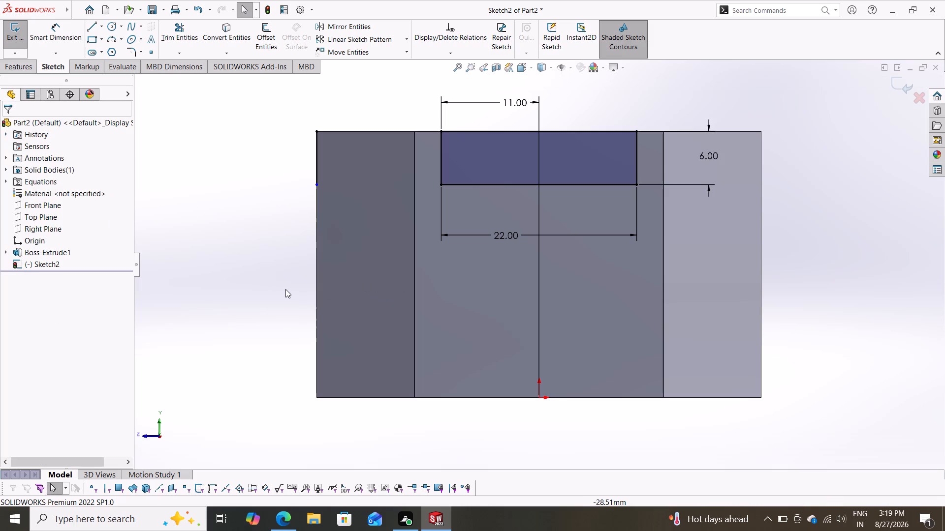
Cut-extrude the 22 × 6 mm rectangle region into the block to a blind depth of 40 mm.
{"action": "left_click", "coordinate": [21, 64]}
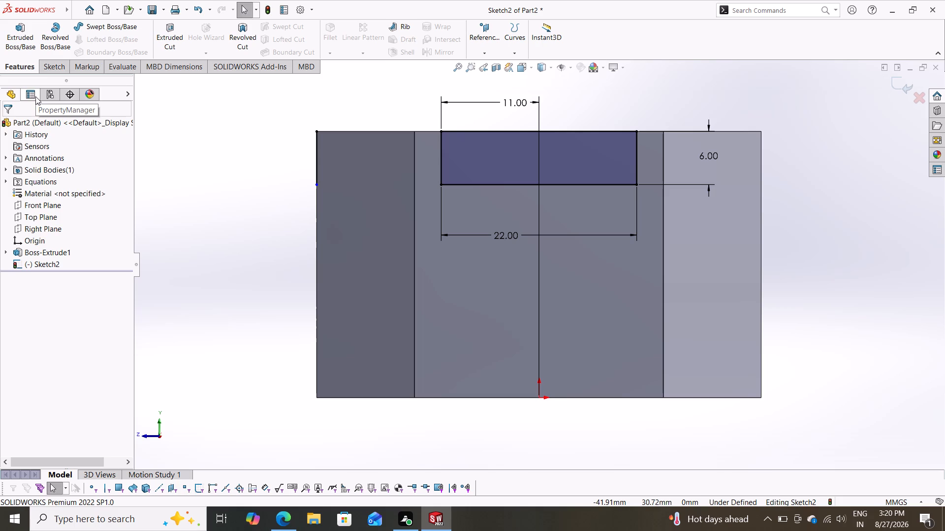
{"action": "left_click", "coordinate": [160, 32]}
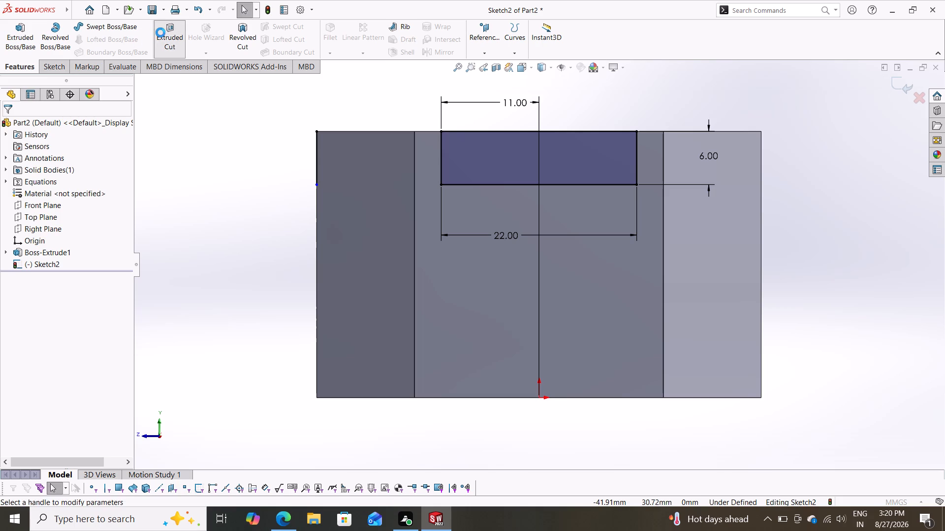
{"action": "middle_click_drag", "start_coordinate": [254, 191], "coordinate": [278, 253]}
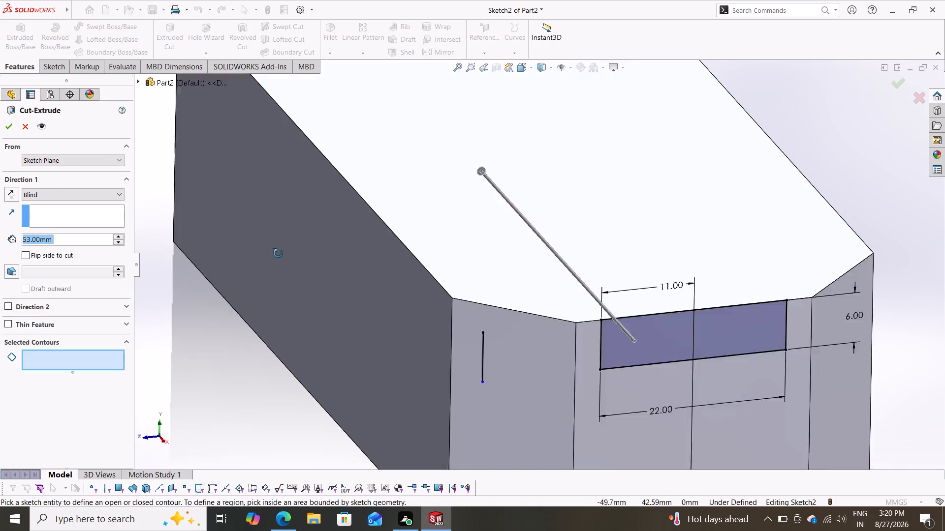
{"action": "middle_click_drag", "start_coordinate": [278, 253], "coordinate": [279, 238]}
{"action": "left_click", "coordinate": [697, 305]}
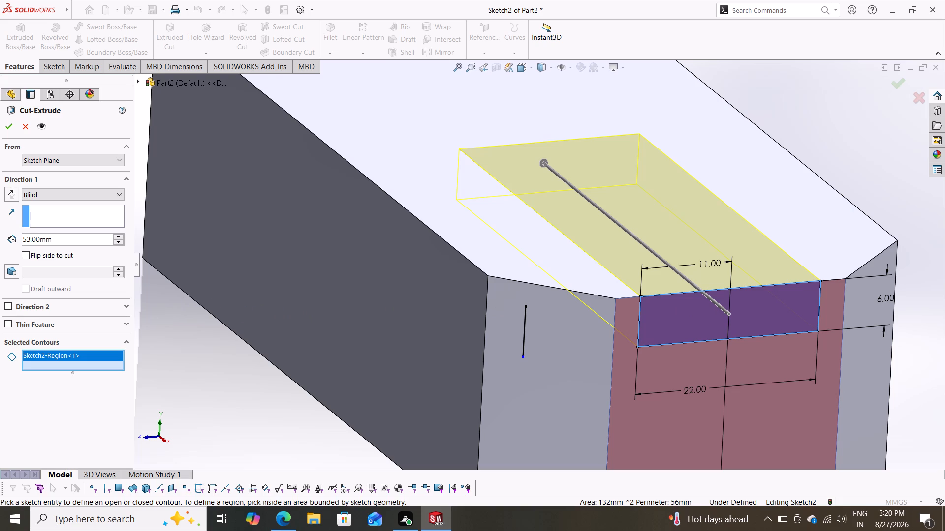
{"action": "left_click_drag", "start_coordinate": [58, 238], "coordinate": [0, 237]}
{"action": "type", "text": "40"}
{"action": "key", "text": "Return"}
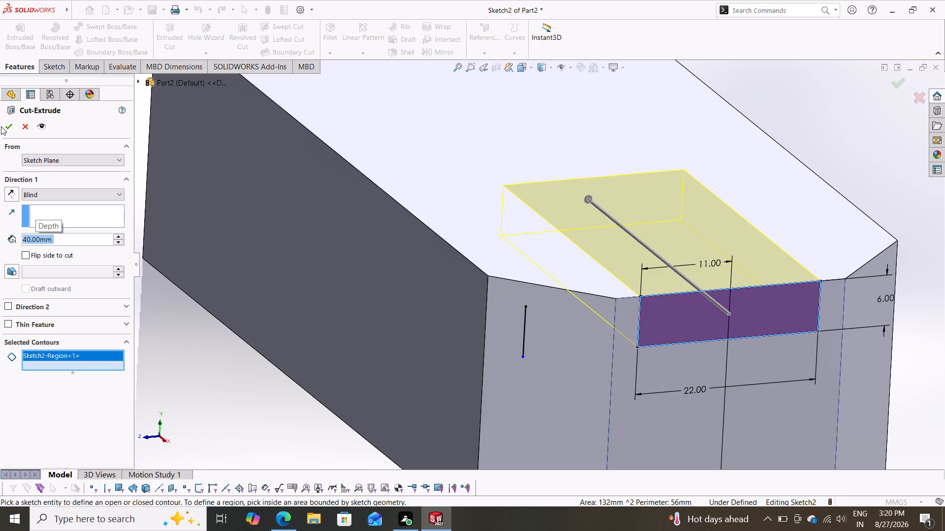
{"action": "left_click", "coordinate": [7, 124]}
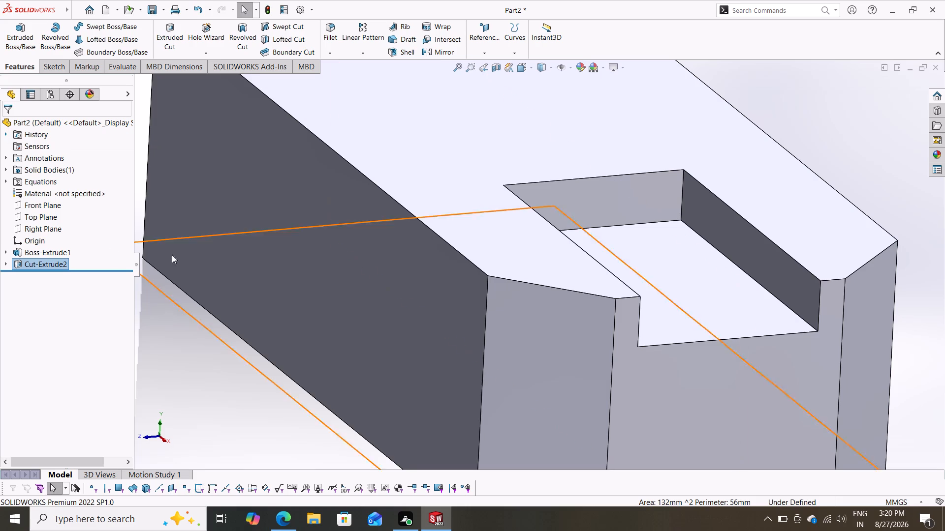
On the block's top face, sketch a circle of about 11.5 mm radius centred on the midpoint of the slot's inner end edge.
{"action": "left_click", "coordinate": [610, 175]}
{"action": "left_click", "coordinate": [548, 144]}
{"action": "left_click", "coordinate": [592, 115]}
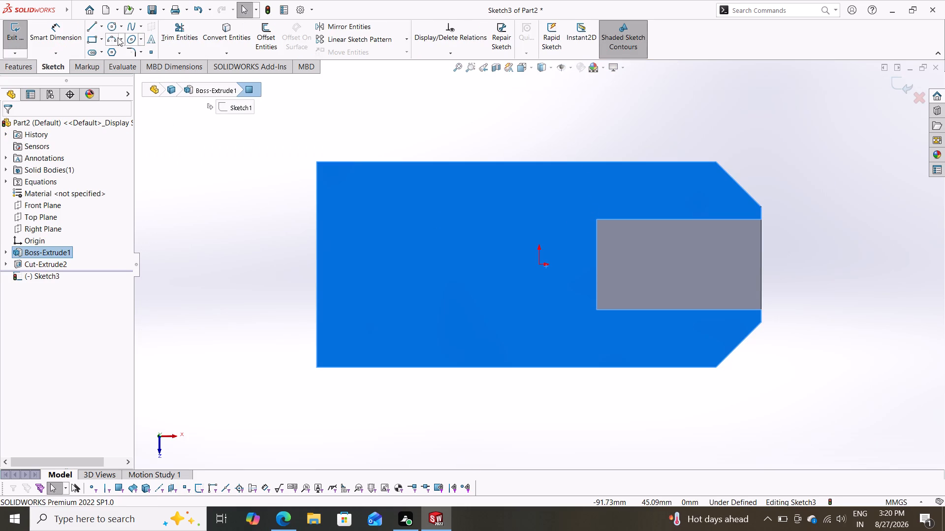
{"action": "left_click", "coordinate": [113, 28]}
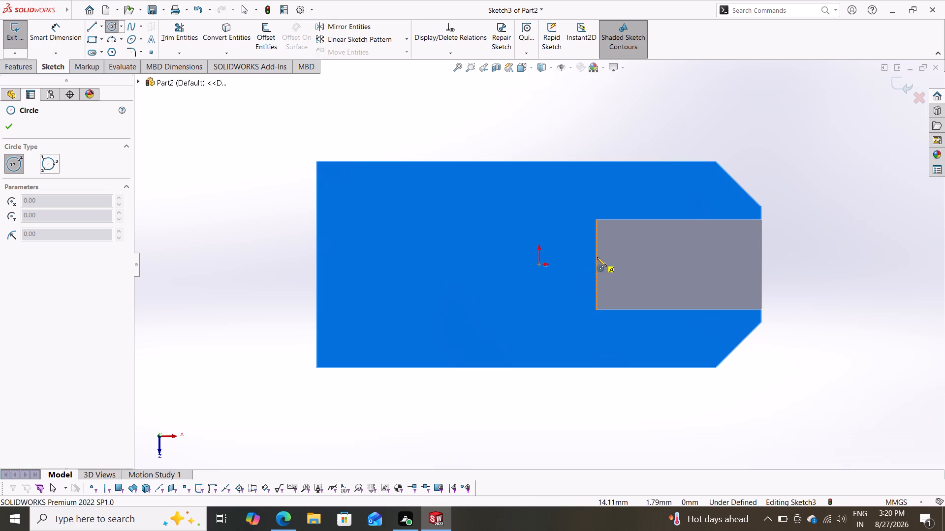
{"action": "left_click", "coordinate": [597, 264]}
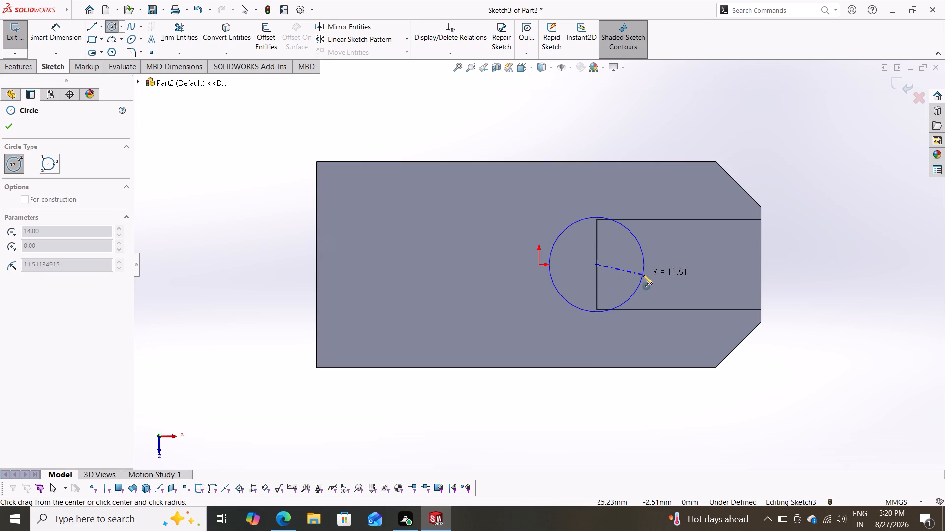
{"action": "left_click", "coordinate": [643, 275]}
Dimension the circle's diameter to 28 mm.
{"action": "left_click_drag", "start_coordinate": [58, 36], "coordinate": [59, 36]}
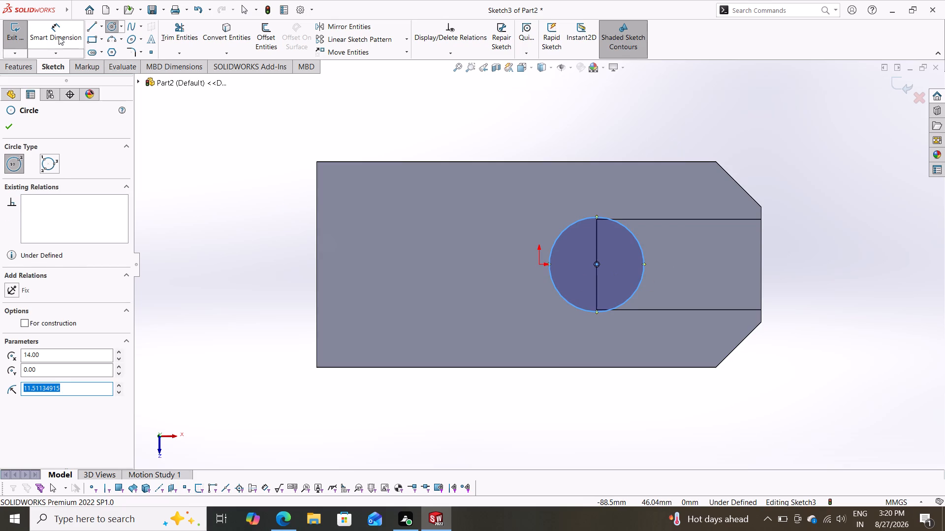
{"action": "left_click_drag", "start_coordinate": [59, 36], "coordinate": [59, 40]}
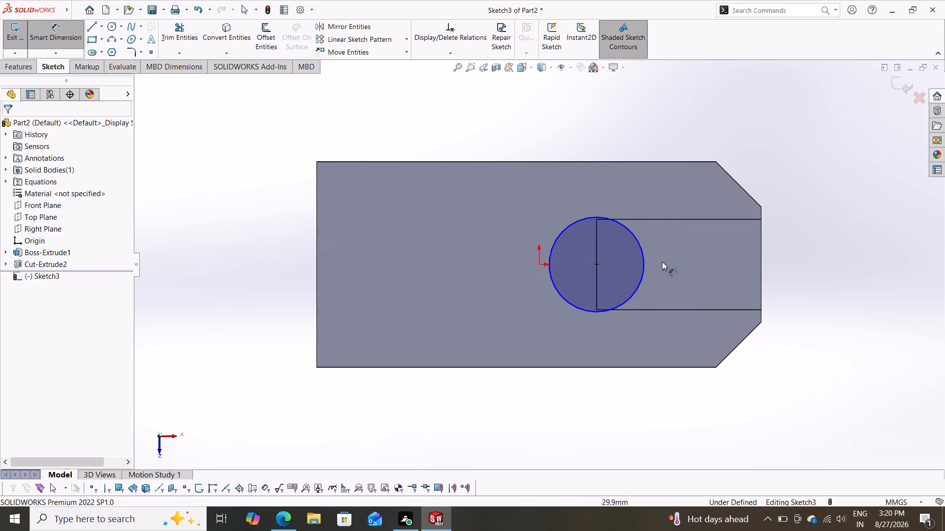
{"action": "left_click", "coordinate": [643, 263]}
{"action": "left_click", "coordinate": [689, 263]}
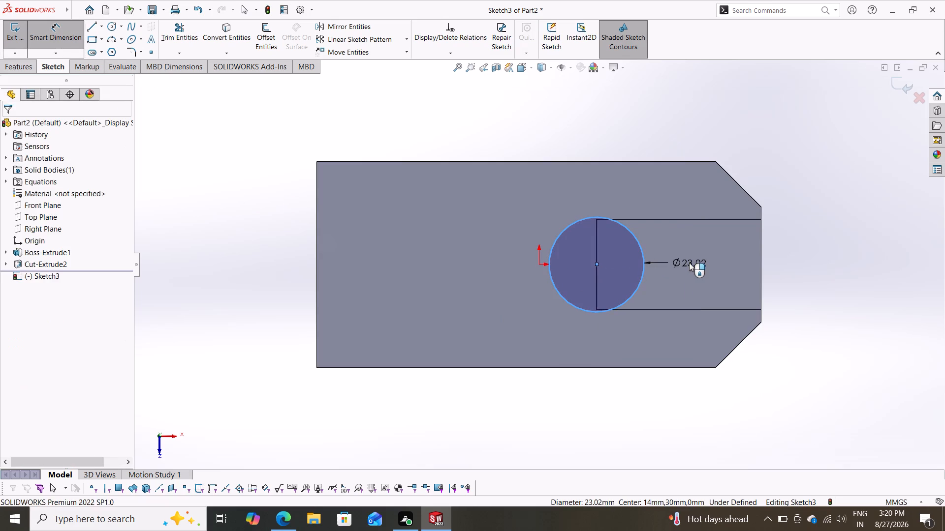
{"action": "type", "text": "28"}
{"action": "key", "text": "Return"}
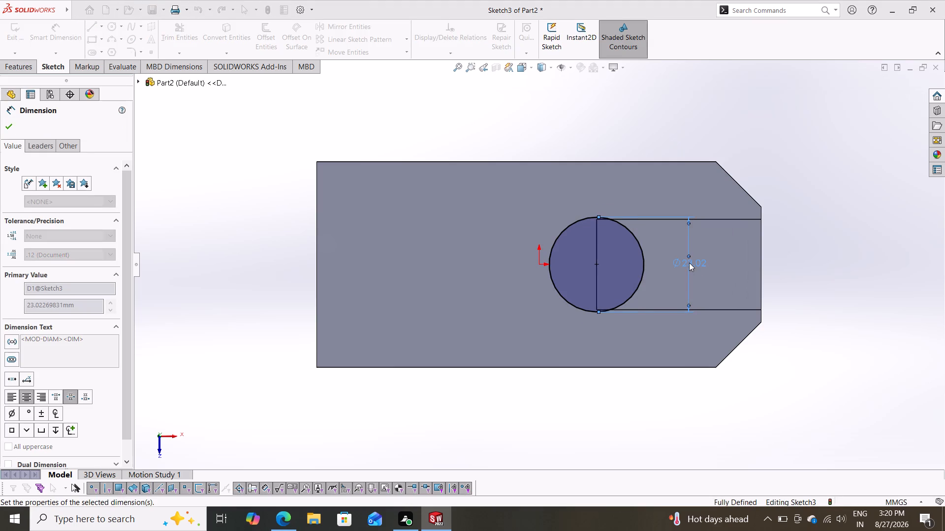
{"action": "left_click", "coordinate": [5, 120]}
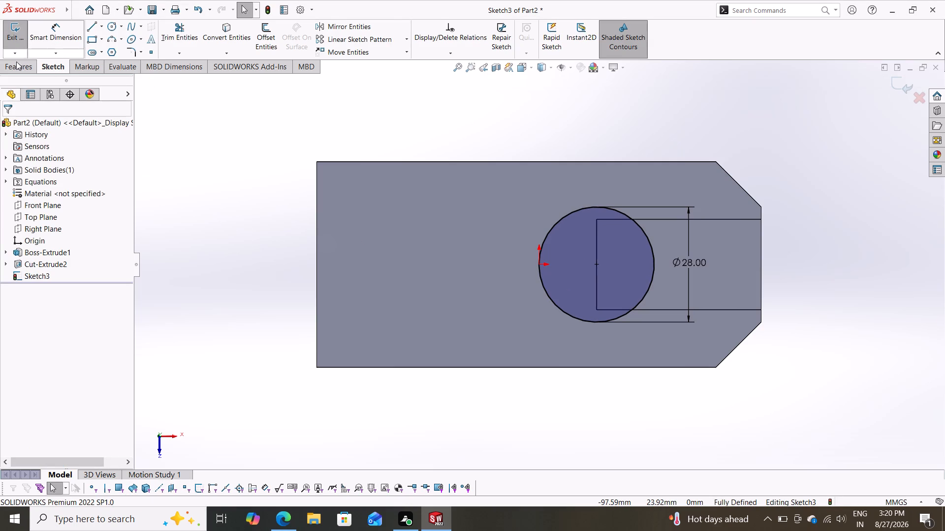
Cut-extrude the 28 mm circle through all of the block.
{"action": "left_click", "coordinate": [14, 64]}
{"action": "left_click", "coordinate": [164, 38]}
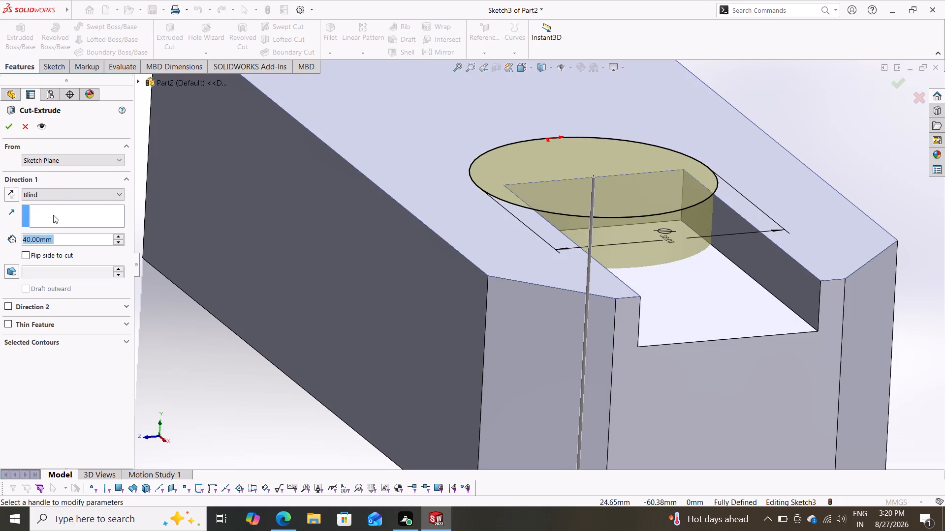
{"action": "left_click", "coordinate": [62, 196]}
{"action": "left_click", "coordinate": [57, 211]}
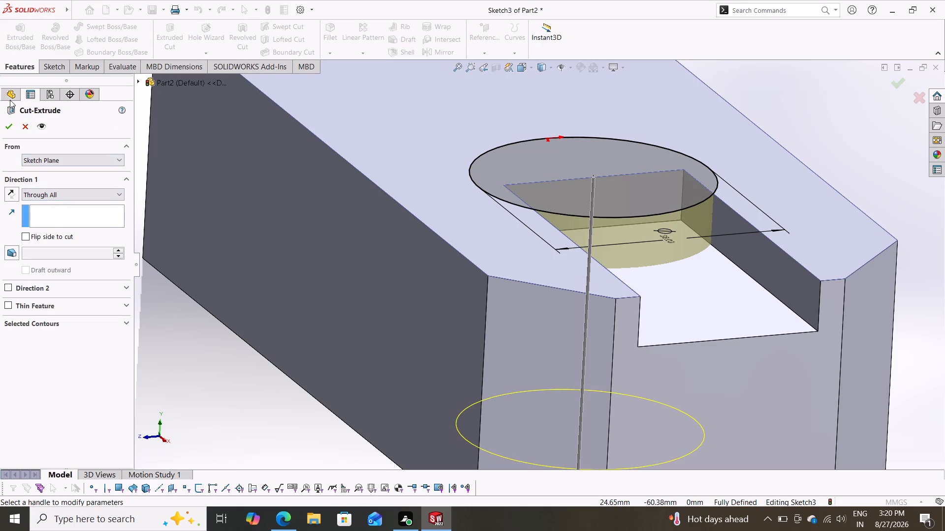
{"action": "left_click", "coordinate": [6, 126]}
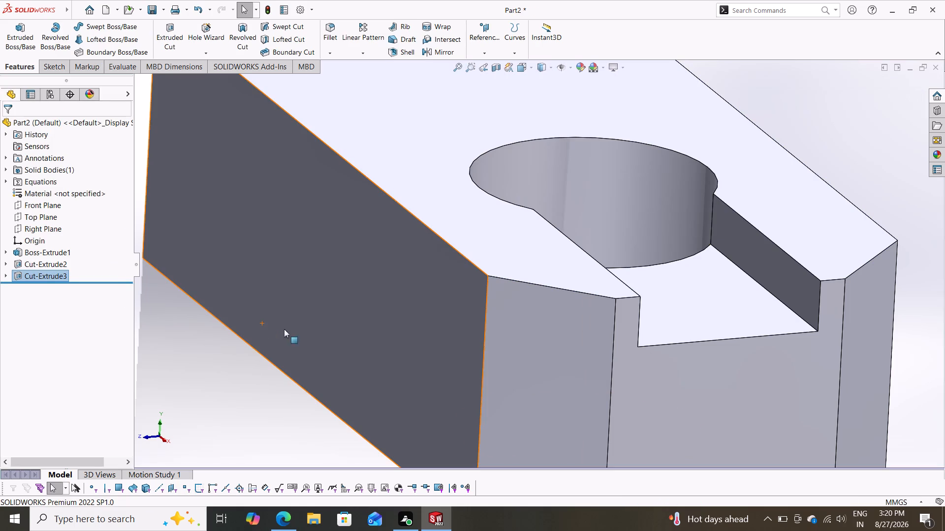
On the slotted end face, sketch two corner rectangles down from the top edge beside the slot, about 14 × 8.5 mm and 11.5 × 8.5 mm.
{"action": "scroll", "coordinate": [292, 351], "scroll_direction": "down", "scroll_amount": 1}
{"action": "middle_click_drag", "start_coordinate": [297, 348], "coordinate": [274, 365]}
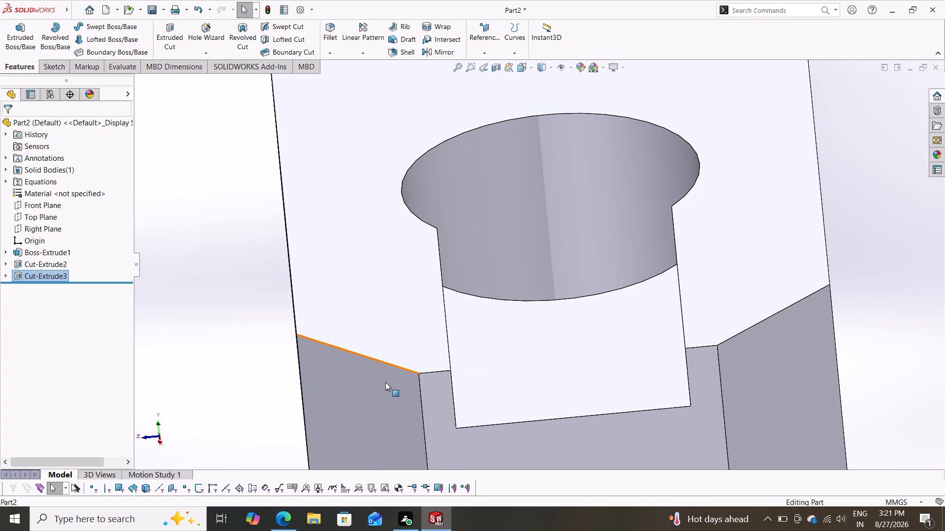
{"action": "left_click", "coordinate": [432, 396]}
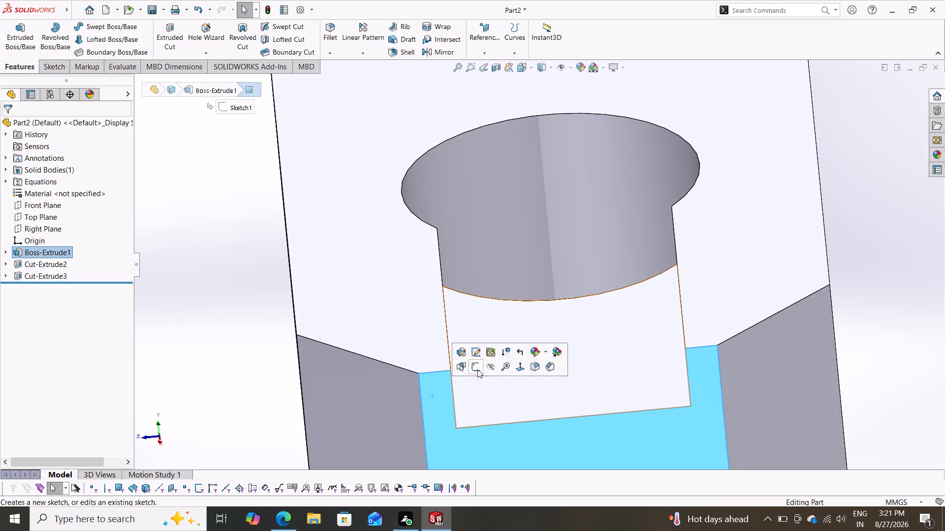
{"action": "left_click", "coordinate": [477, 369]}
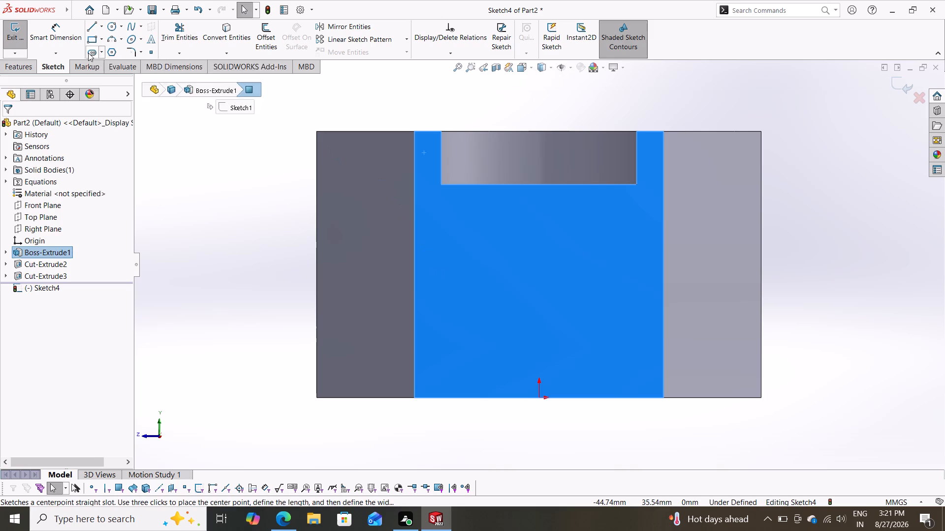
{"action": "left_click", "coordinate": [91, 37]}
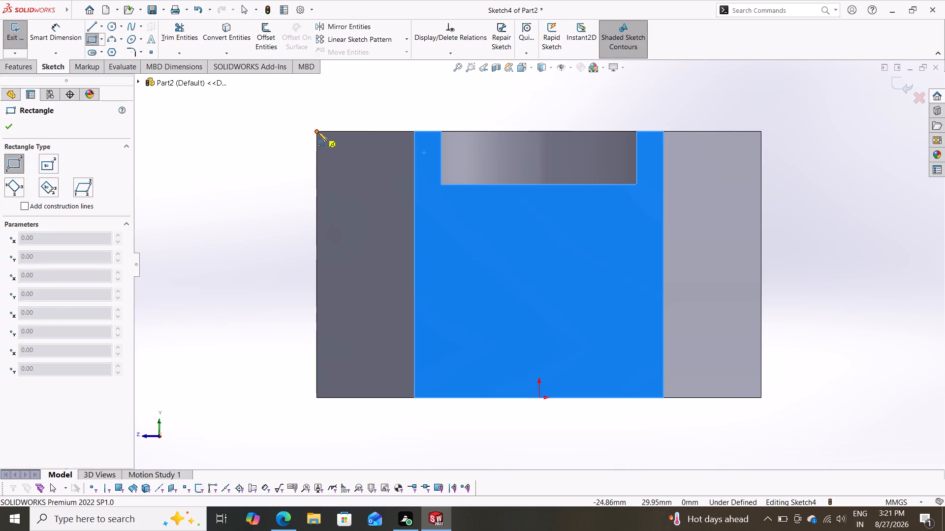
{"action": "left_click", "coordinate": [318, 132]}
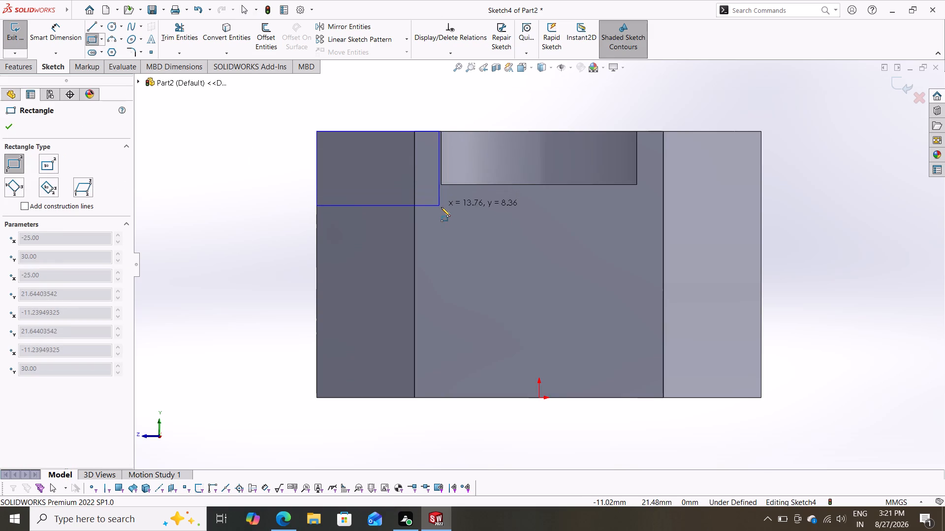
{"action": "left_click", "coordinate": [441, 207]}
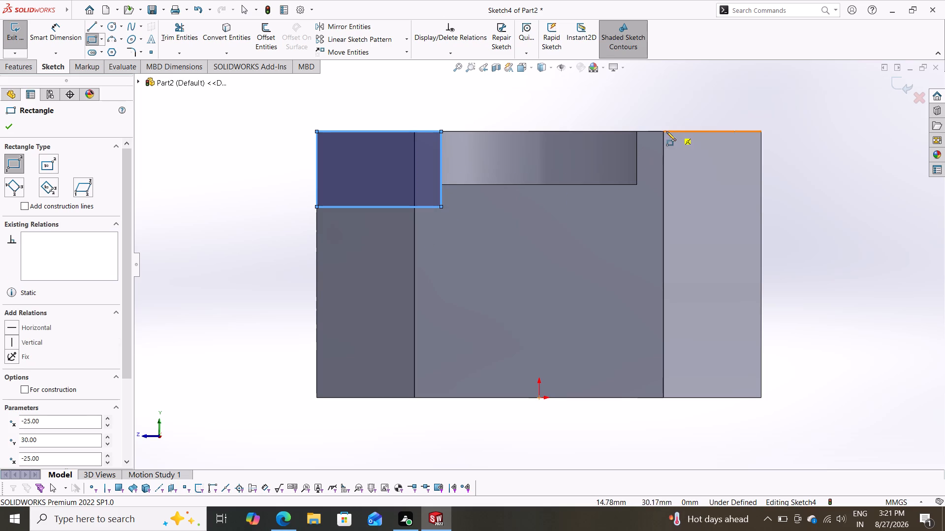
{"action": "left_click", "coordinate": [664, 133]}
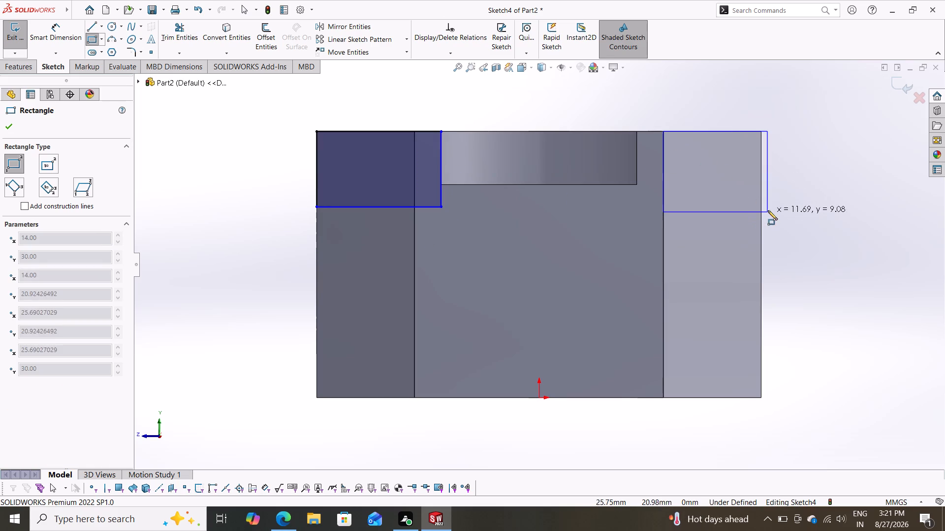
{"action": "left_click", "coordinate": [765, 206]}
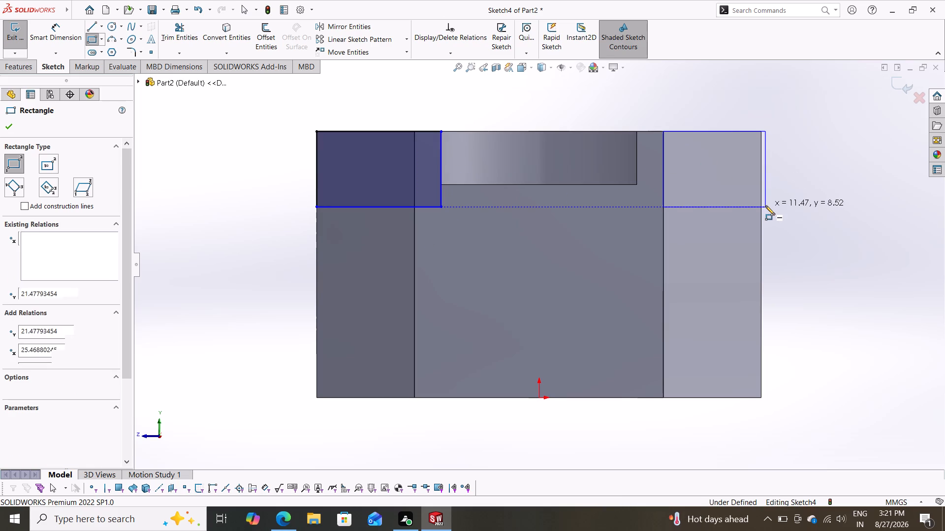
{"action": "left_click", "coordinate": [7, 121]}
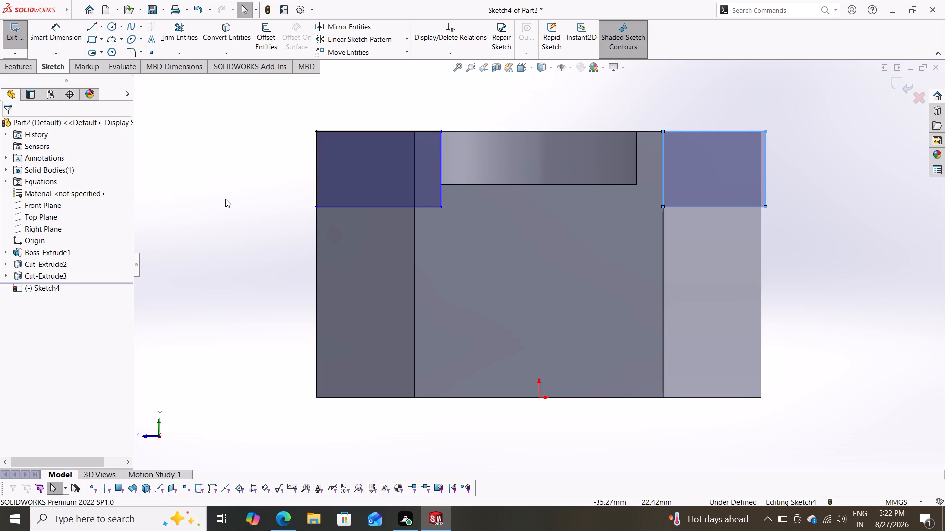
Dimension the heights of both rectangles to 6 mm.
{"action": "middle_click_drag", "start_coordinate": [225, 199], "coordinate": [229, 249]}
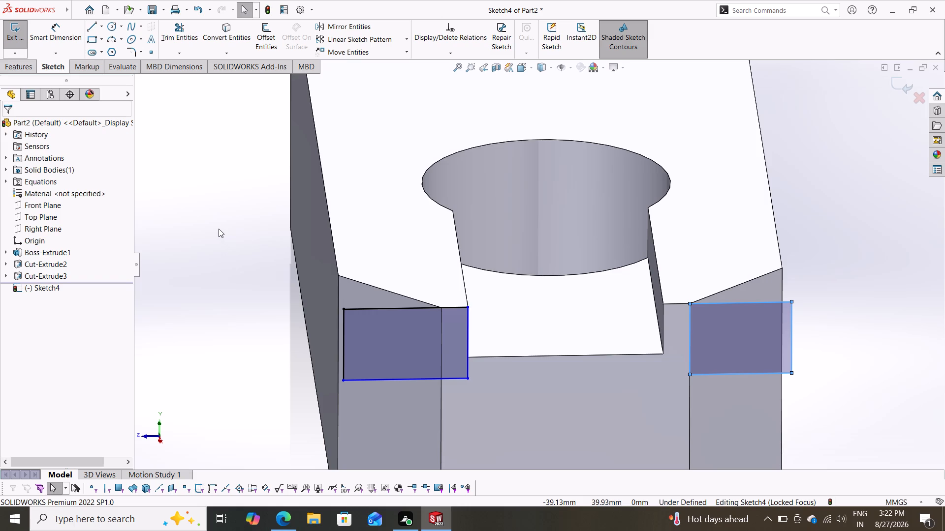
{"action": "left_click_drag", "start_coordinate": [68, 29], "coordinate": [65, 50]}
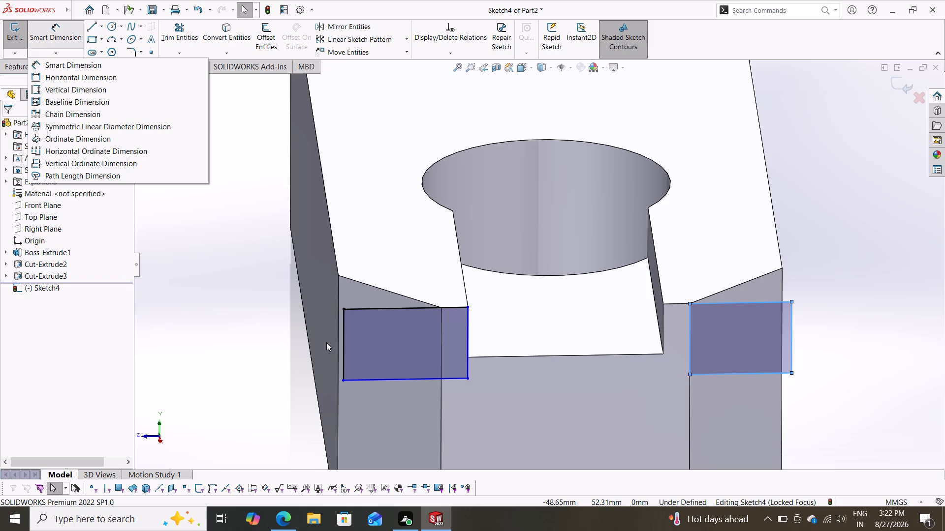
{"action": "left_click", "coordinate": [144, 62]}
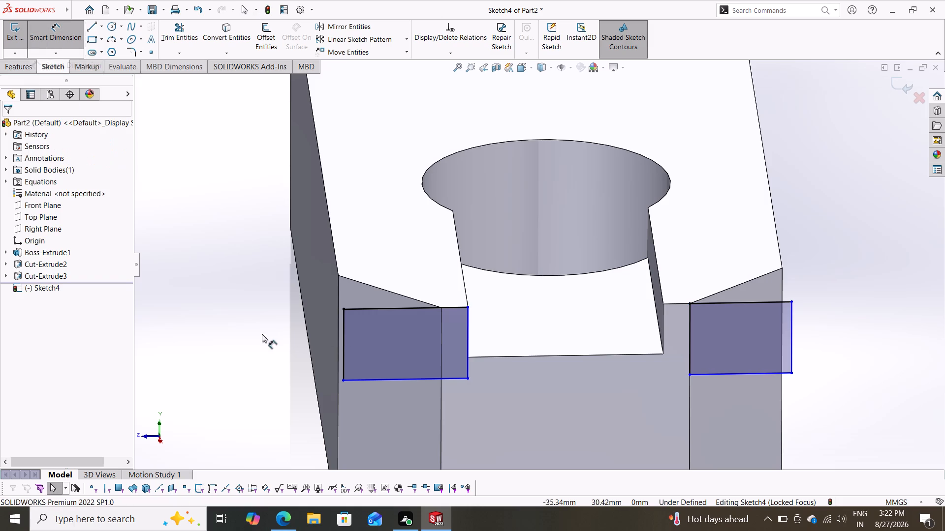
{"action": "left_click_drag", "start_coordinate": [346, 335], "coordinate": [336, 333]}
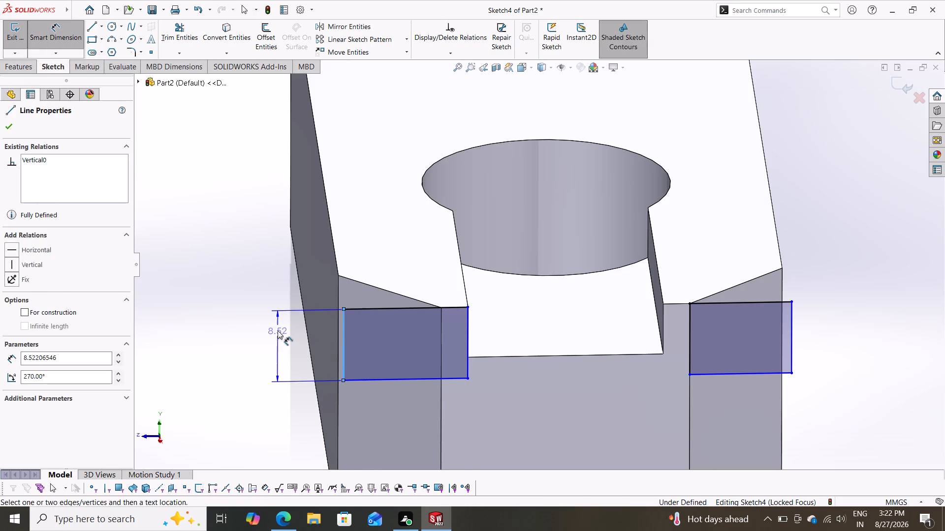
{"action": "left_click", "coordinate": [278, 330]}
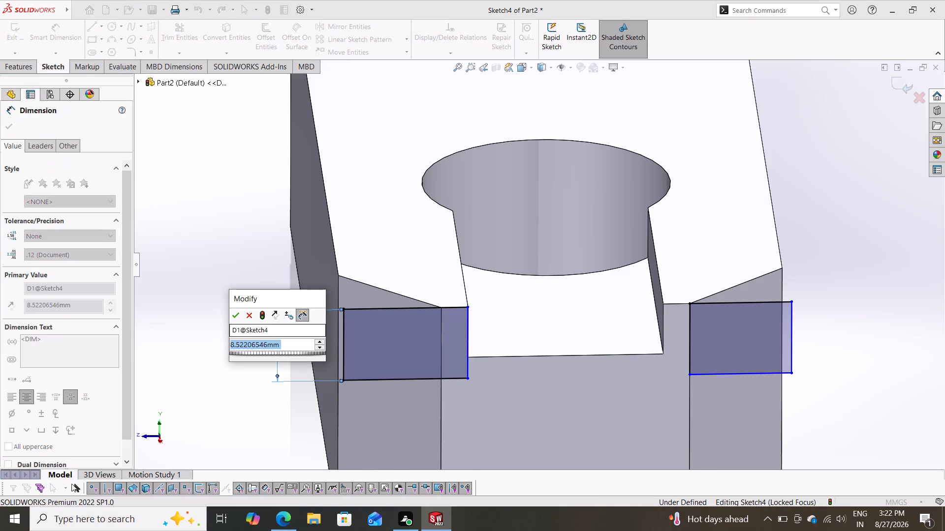
{"action": "key", "text": "6"}
{"action": "key", "text": "Return"}
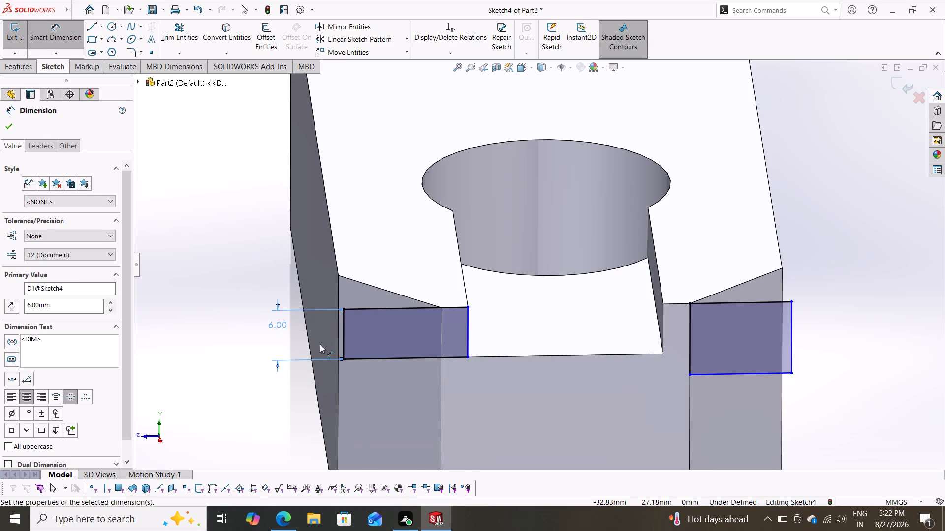
{"action": "left_click", "coordinate": [792, 325]}
{"action": "left_click", "coordinate": [830, 328]}
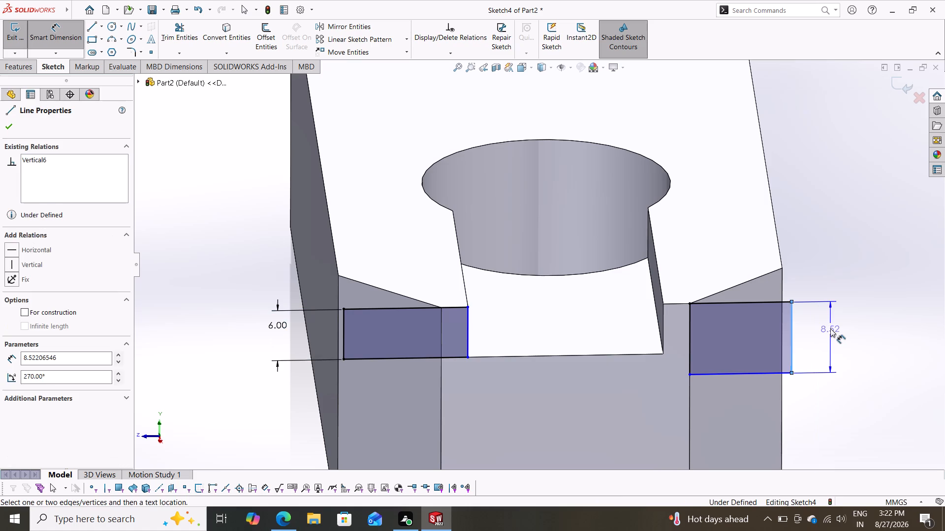
{"action": "key", "text": "6"}
{"action": "key", "text": "Return"}
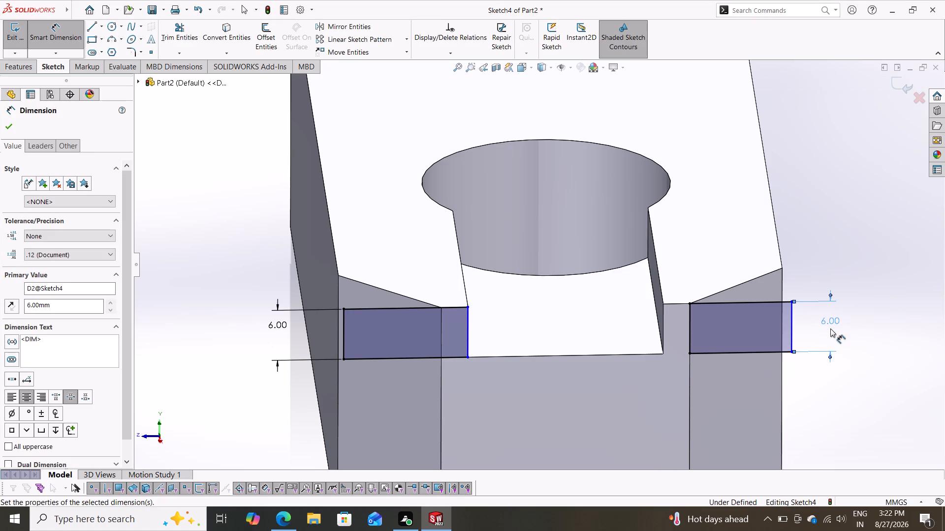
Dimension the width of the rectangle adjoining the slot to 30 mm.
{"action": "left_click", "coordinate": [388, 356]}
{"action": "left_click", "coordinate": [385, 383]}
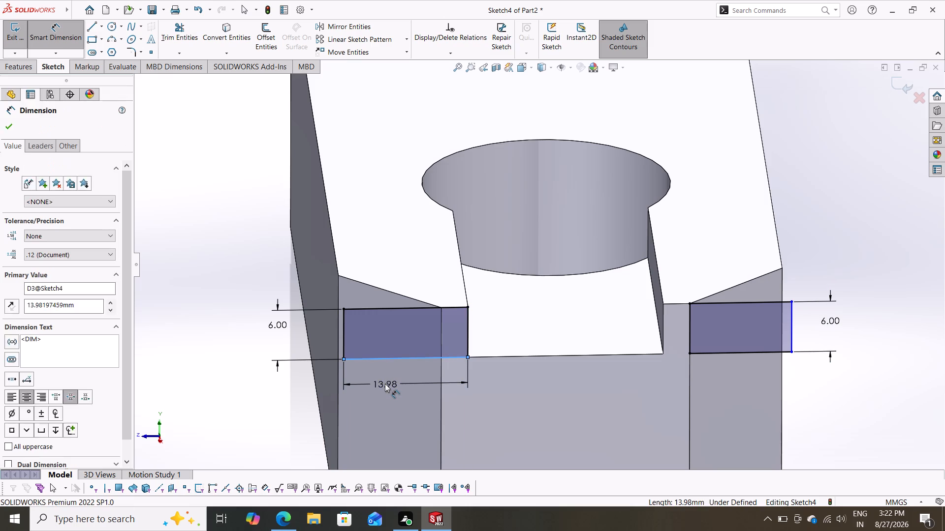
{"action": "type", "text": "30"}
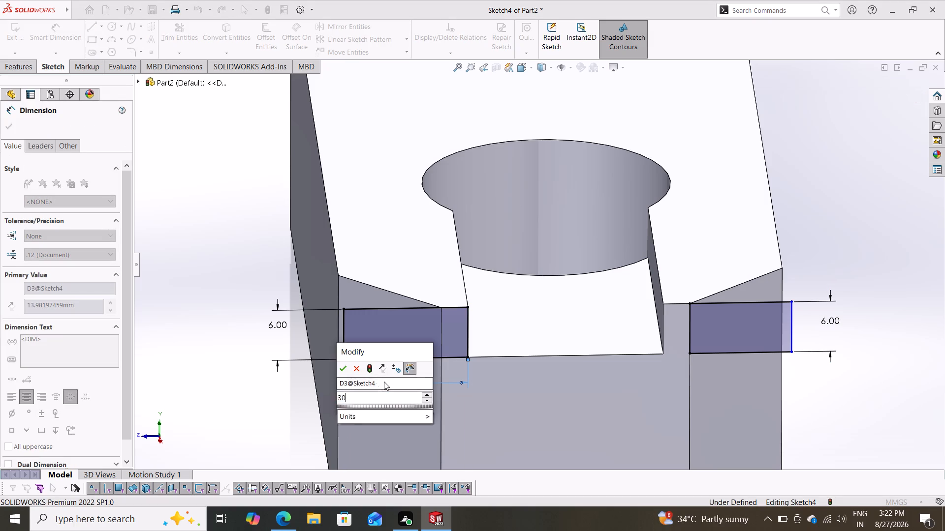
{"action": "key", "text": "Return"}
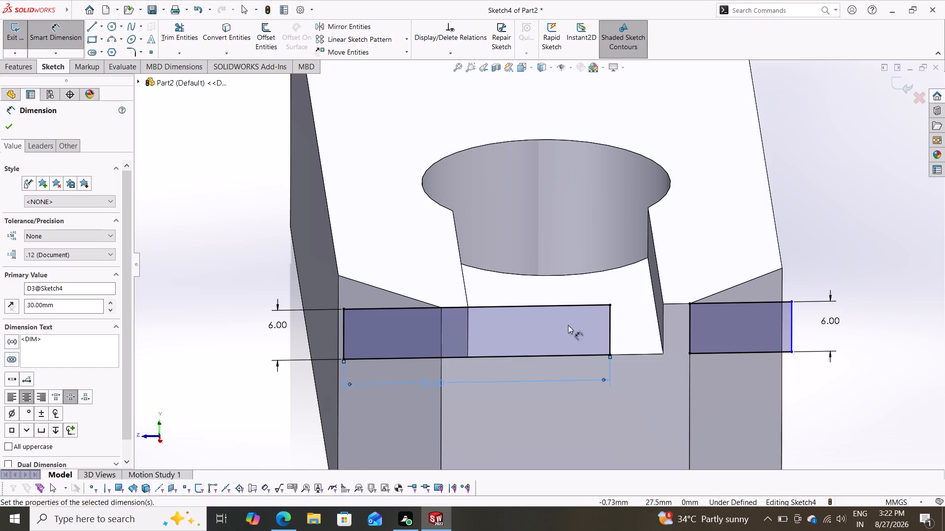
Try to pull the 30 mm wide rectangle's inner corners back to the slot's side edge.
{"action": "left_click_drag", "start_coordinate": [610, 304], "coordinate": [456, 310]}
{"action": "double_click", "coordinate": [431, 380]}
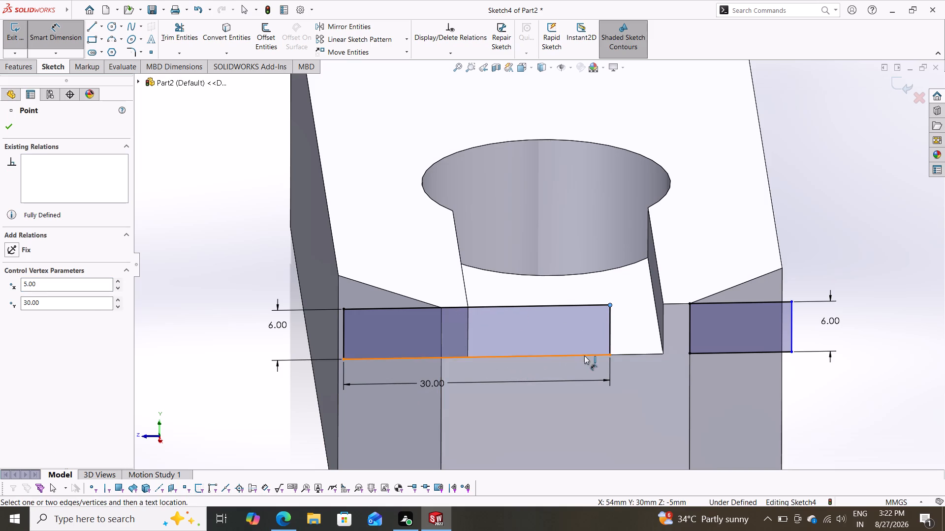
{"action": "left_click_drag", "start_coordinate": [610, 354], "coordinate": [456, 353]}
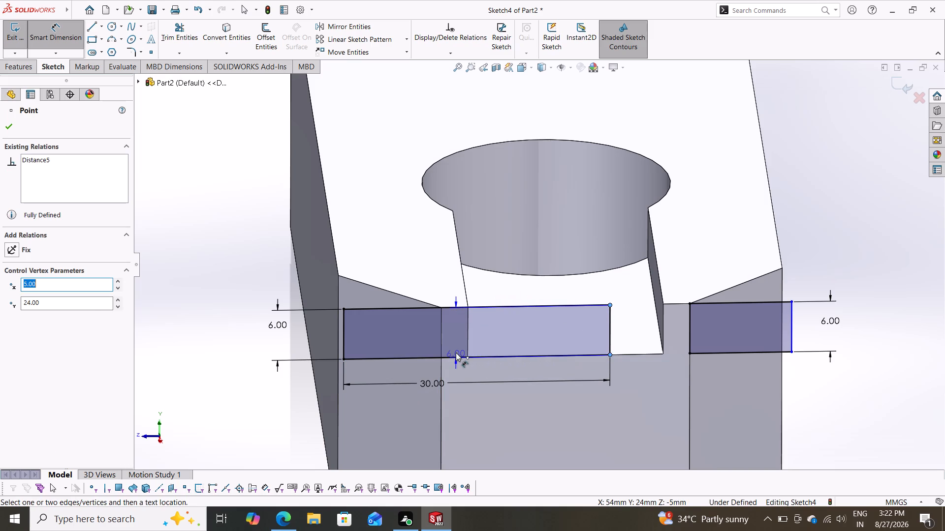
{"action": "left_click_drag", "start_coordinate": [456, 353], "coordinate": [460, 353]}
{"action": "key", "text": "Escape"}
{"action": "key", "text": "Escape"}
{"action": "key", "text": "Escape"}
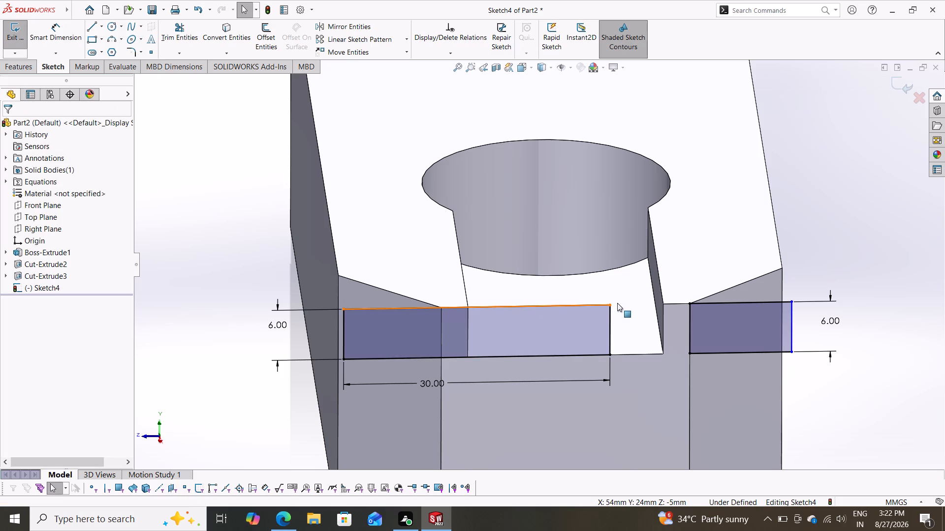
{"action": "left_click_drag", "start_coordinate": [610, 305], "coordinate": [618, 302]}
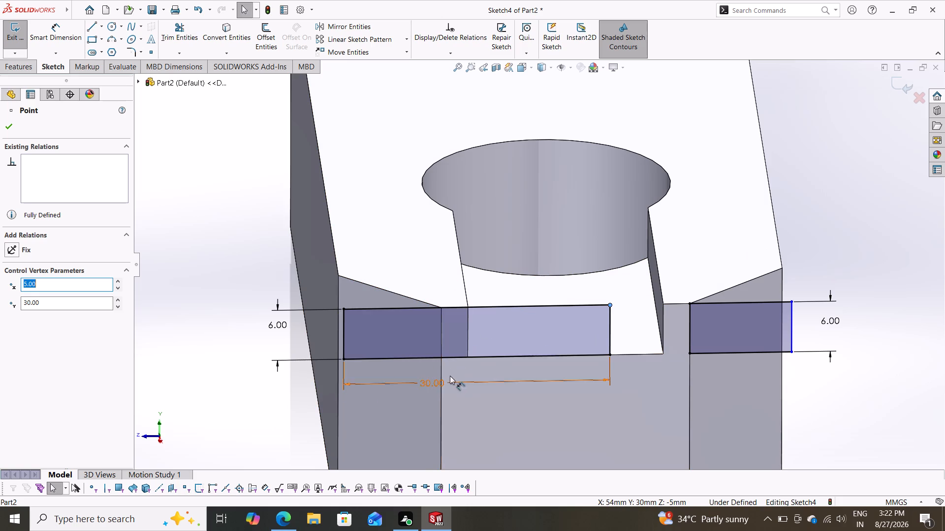
Sketch a vertical line about 6 mm long across the 30 mm wide rectangle at the slot's side edge.
{"action": "left_click", "coordinate": [94, 26]}
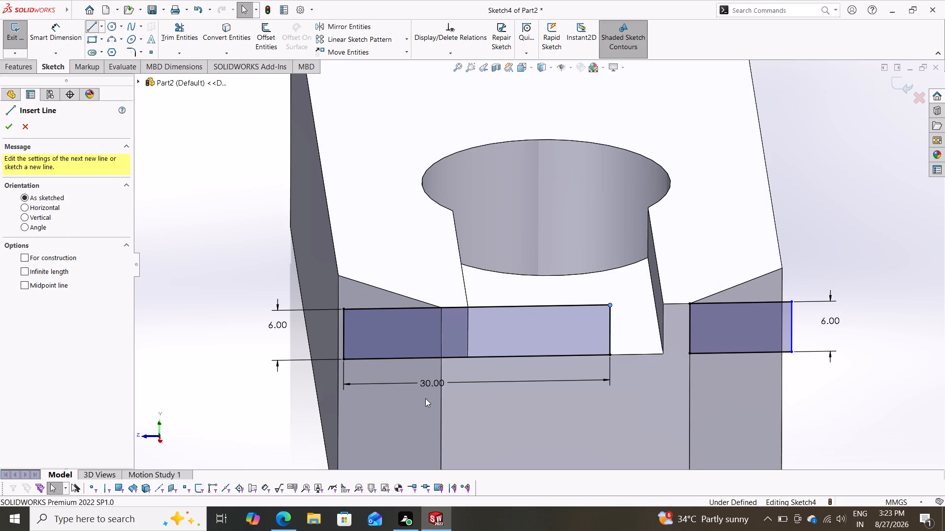
{"action": "left_click", "coordinate": [469, 307]}
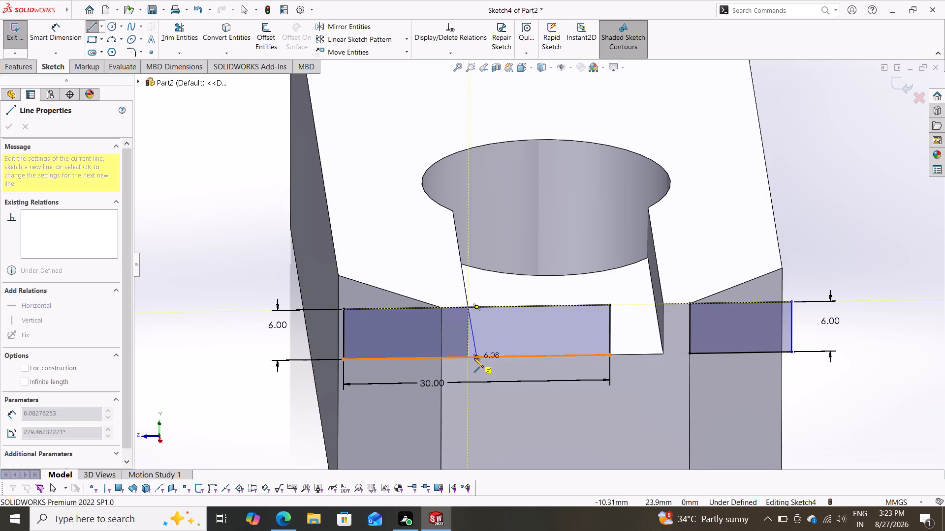
{"action": "left_click", "coordinate": [470, 358]}
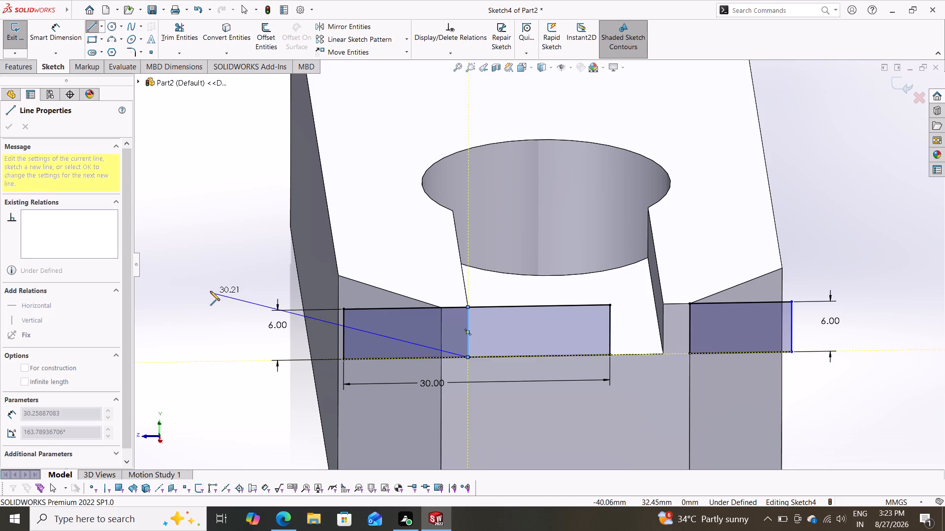
{"action": "double_click", "coordinate": [210, 291]}
Trim away the part of the 30 mm wide rectangle that extends past the dividing line into the slot.
{"action": "left_click_drag", "start_coordinate": [175, 26], "coordinate": [178, 36]}
{"action": "left_click_drag", "start_coordinate": [539, 274], "coordinate": [541, 386]}
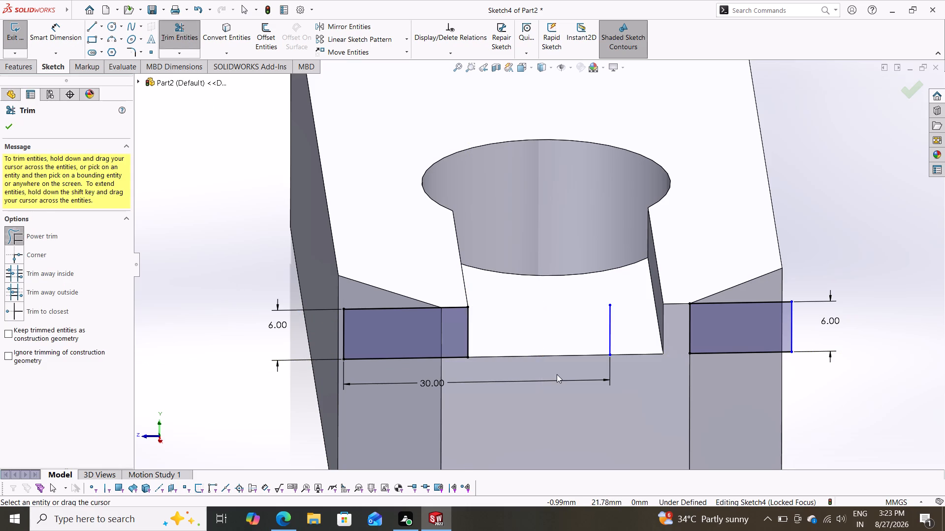
{"action": "left_click_drag", "start_coordinate": [556, 342], "coordinate": [558, 411]}
{"action": "left_click_drag", "start_coordinate": [577, 318], "coordinate": [648, 325]}
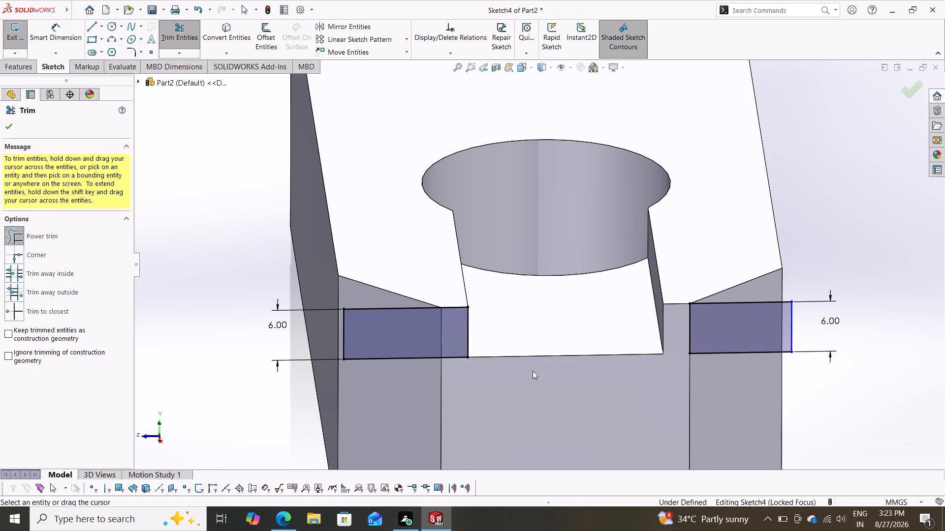
{"action": "left_click", "coordinate": [8, 125]}
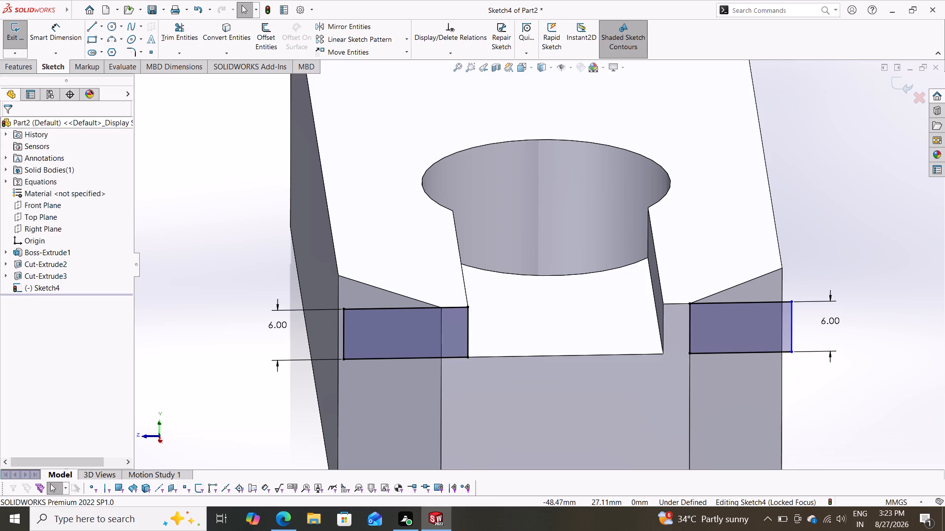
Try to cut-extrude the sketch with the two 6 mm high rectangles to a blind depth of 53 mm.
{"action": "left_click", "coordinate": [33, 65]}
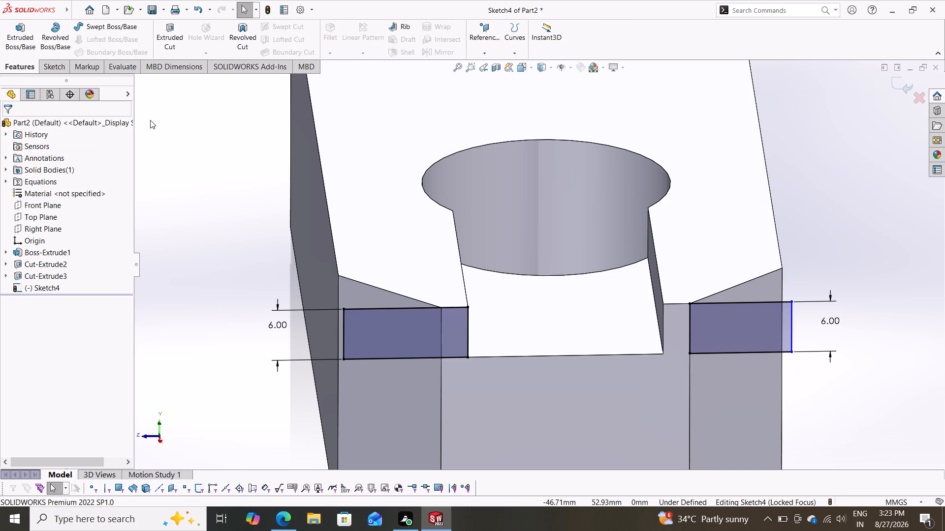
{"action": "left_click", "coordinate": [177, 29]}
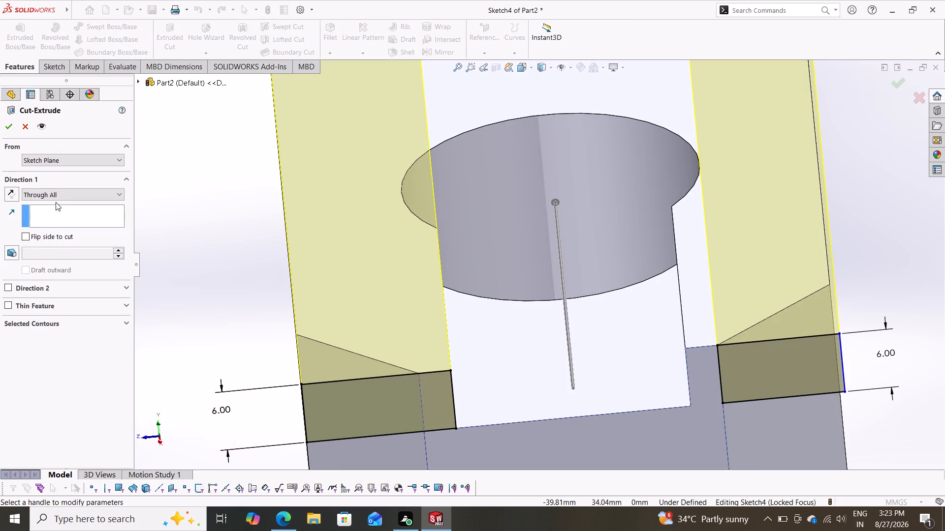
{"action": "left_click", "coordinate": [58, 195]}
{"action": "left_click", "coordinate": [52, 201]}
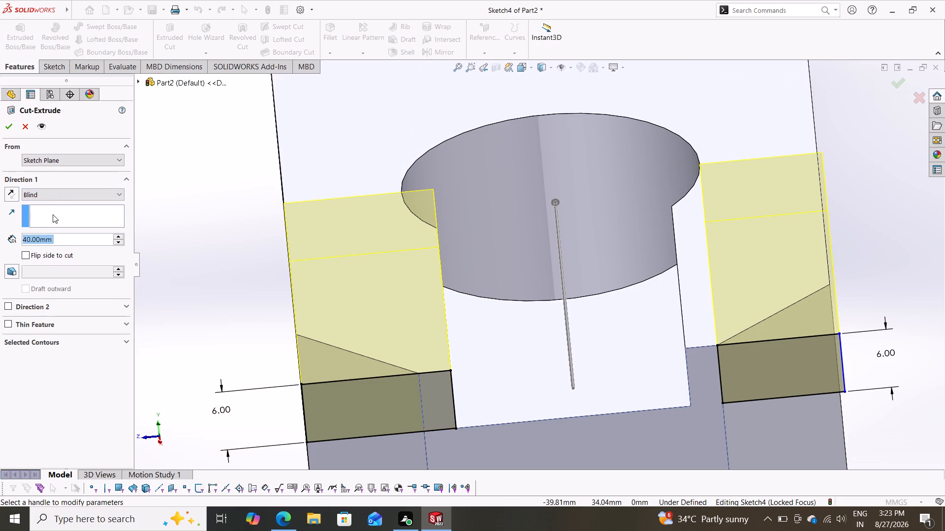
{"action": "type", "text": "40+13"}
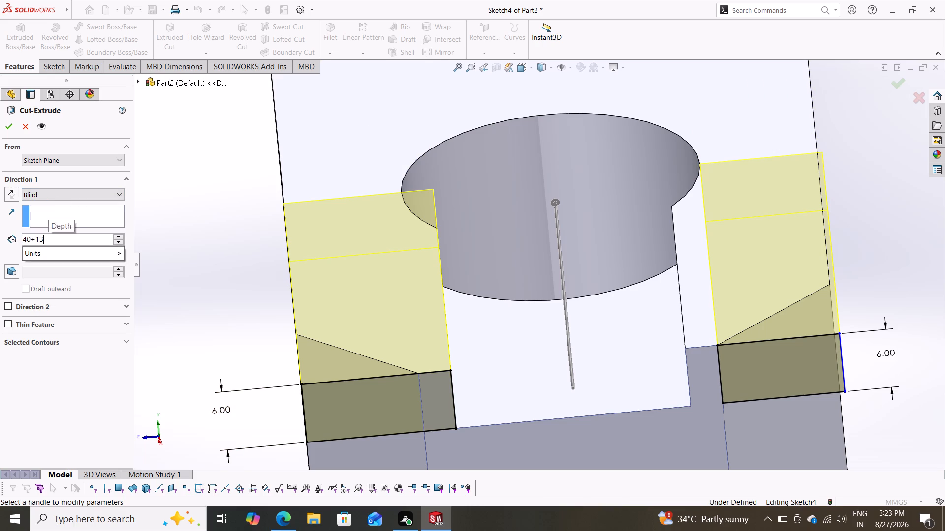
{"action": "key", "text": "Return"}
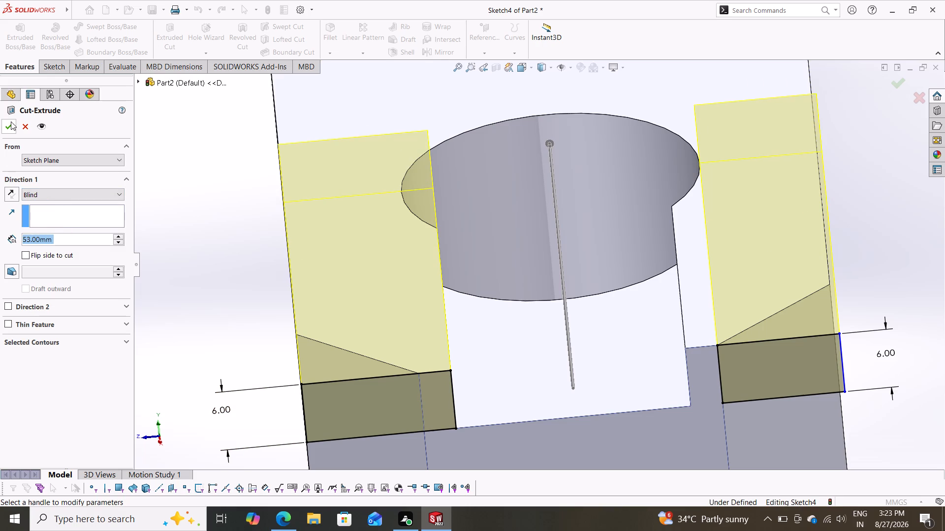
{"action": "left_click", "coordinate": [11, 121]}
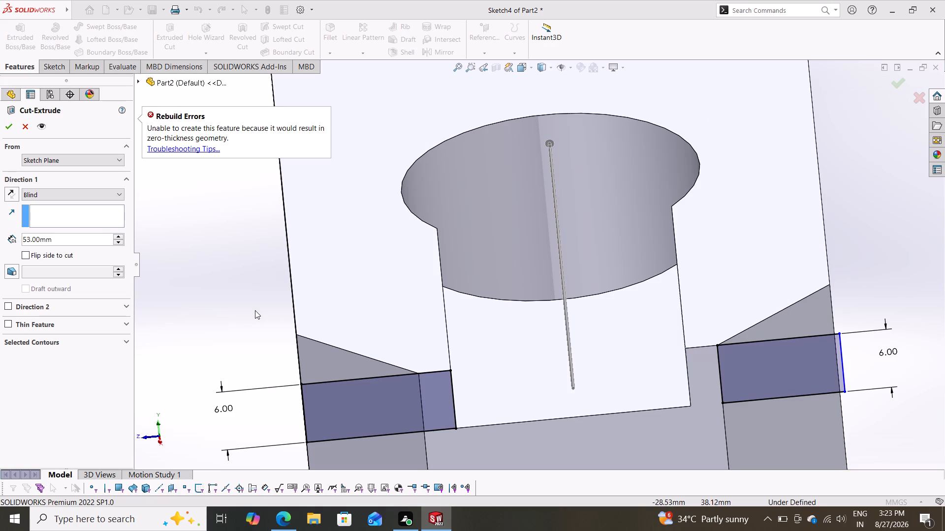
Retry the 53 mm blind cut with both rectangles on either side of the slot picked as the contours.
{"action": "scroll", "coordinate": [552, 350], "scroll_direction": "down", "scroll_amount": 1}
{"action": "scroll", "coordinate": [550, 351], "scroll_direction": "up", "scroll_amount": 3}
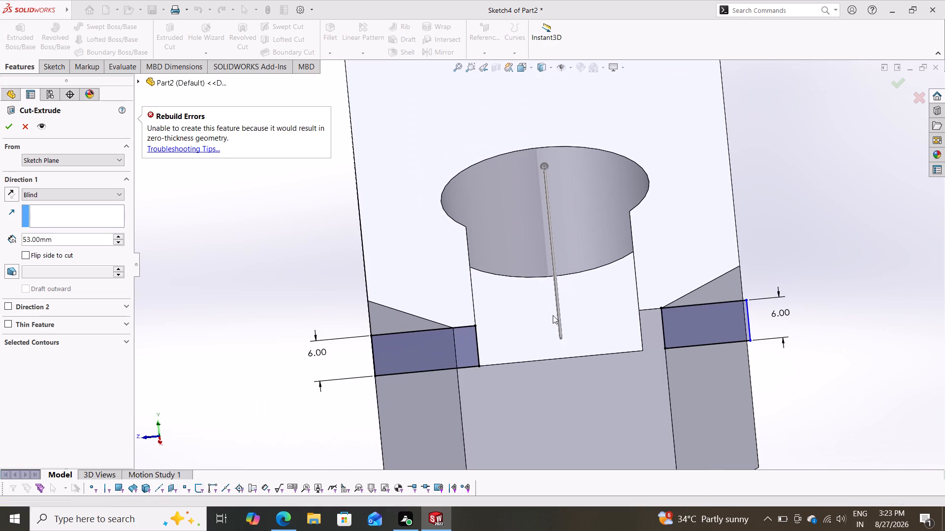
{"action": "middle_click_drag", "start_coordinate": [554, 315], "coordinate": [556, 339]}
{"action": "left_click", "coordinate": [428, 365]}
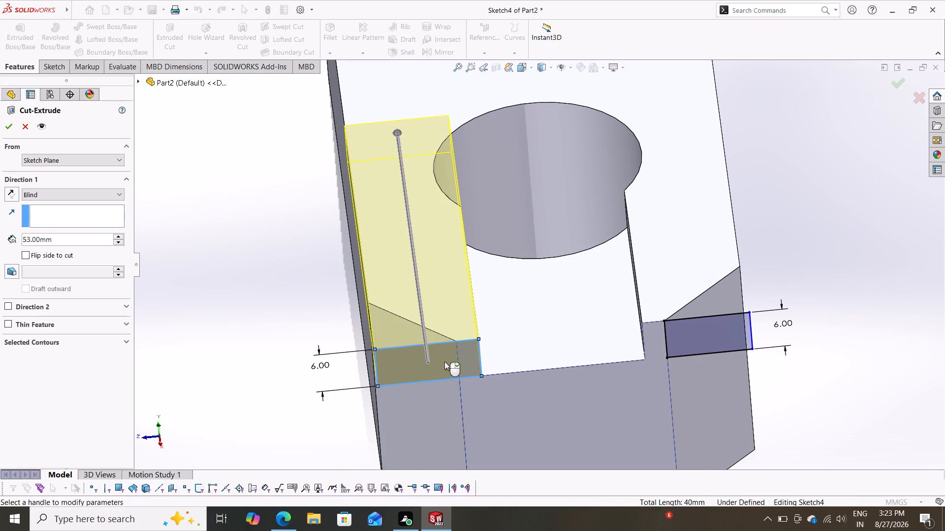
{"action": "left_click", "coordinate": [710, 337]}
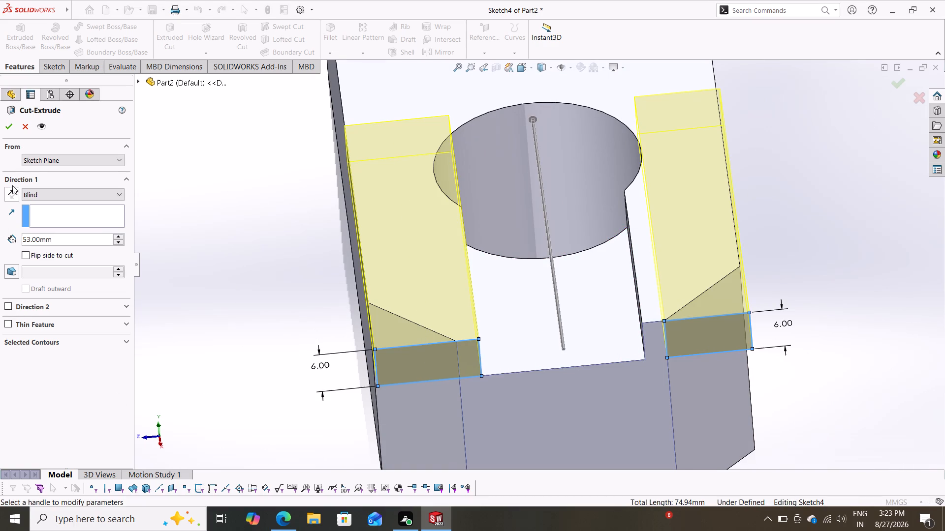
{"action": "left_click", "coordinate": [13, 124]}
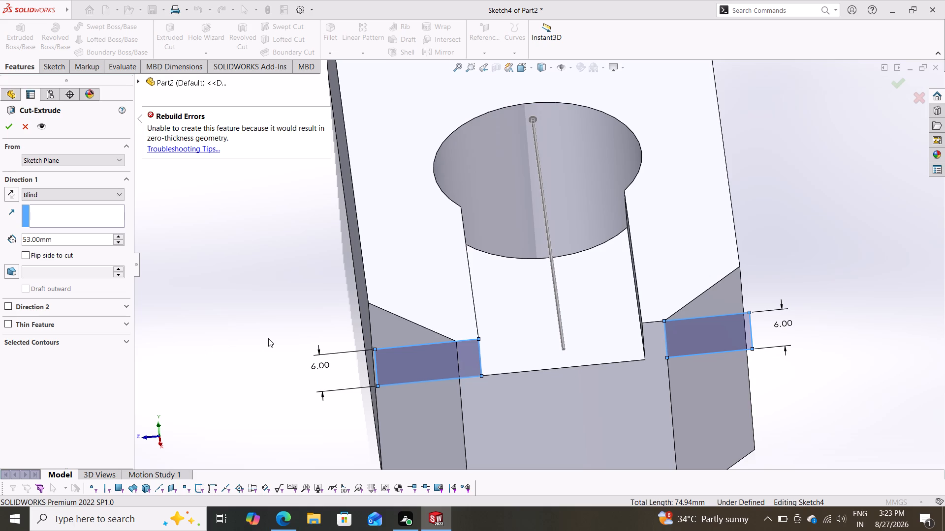
Abandon the cut and delete both 6 mm high rectangles from the end-face sketch.
{"action": "middle_click_drag", "start_coordinate": [774, 232], "coordinate": [774, 253]}
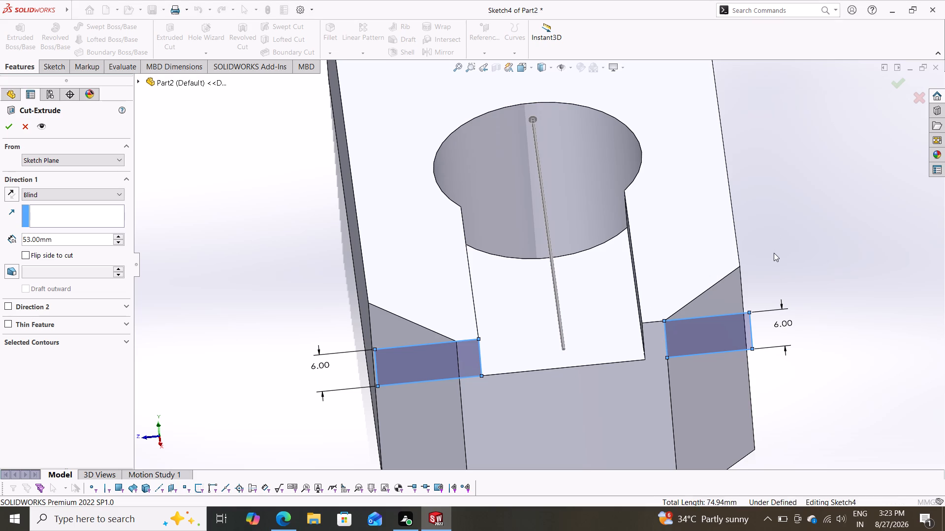
{"action": "middle_click_drag", "start_coordinate": [774, 253], "coordinate": [774, 256]}
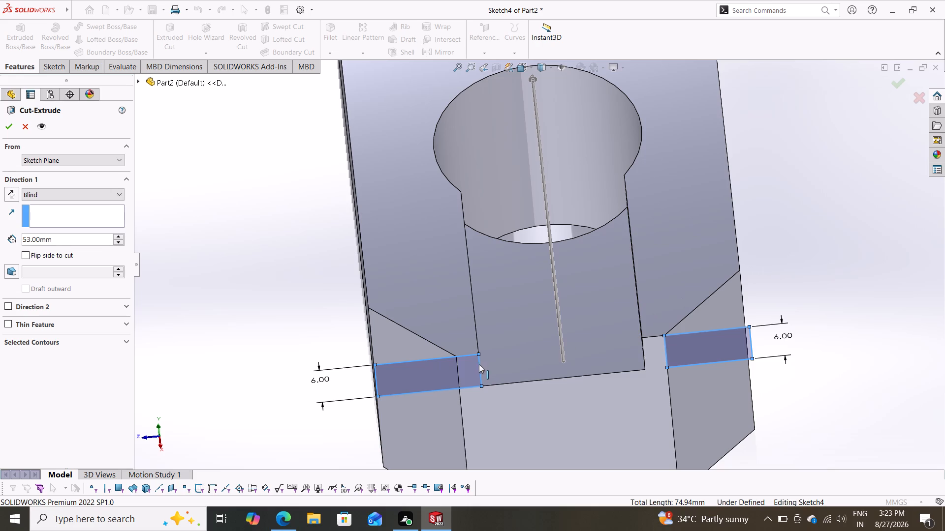
{"action": "left_click_drag", "start_coordinate": [517, 325], "coordinate": [351, 412]}
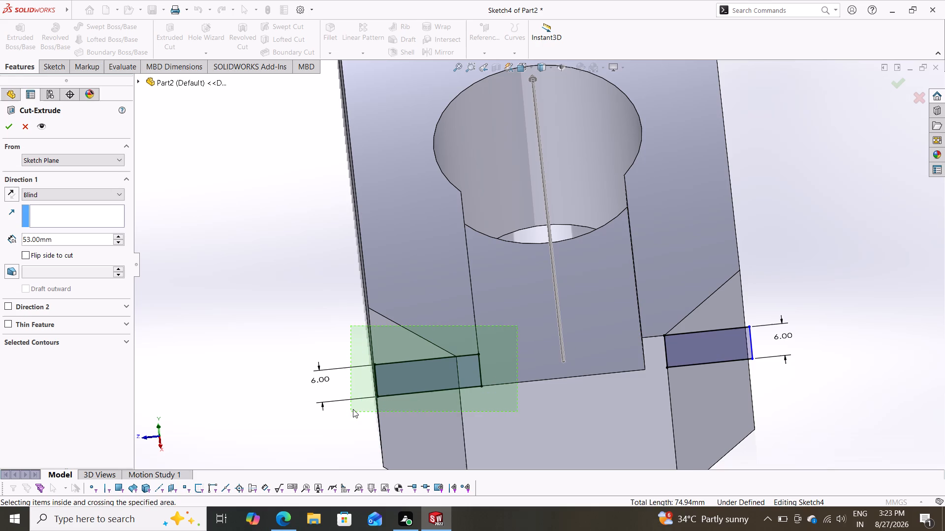
{"action": "key", "text": "Delete"}
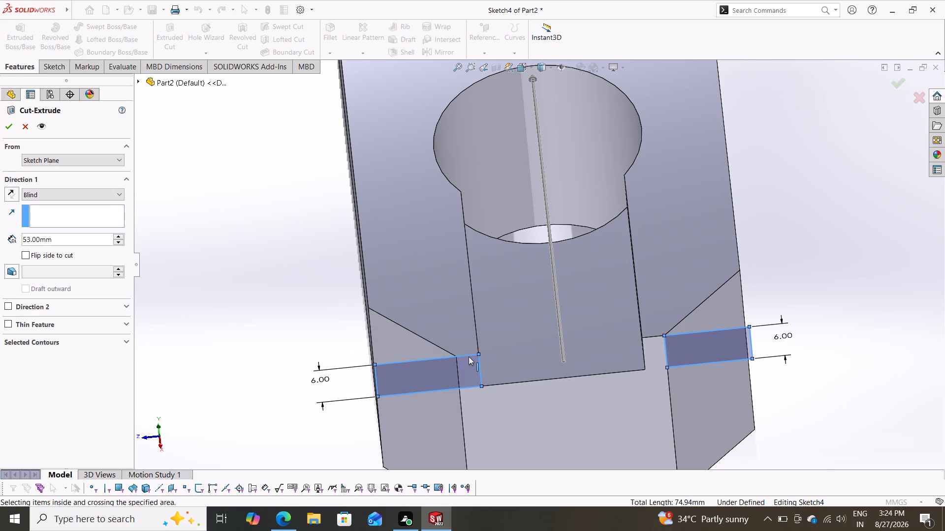
{"action": "key", "text": "Delete"}
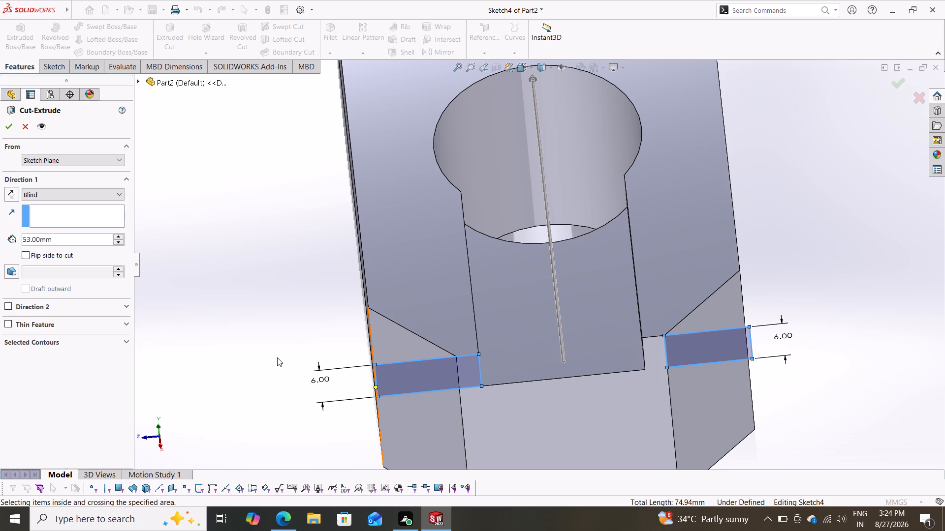
{"action": "left_click", "coordinate": [433, 391]}
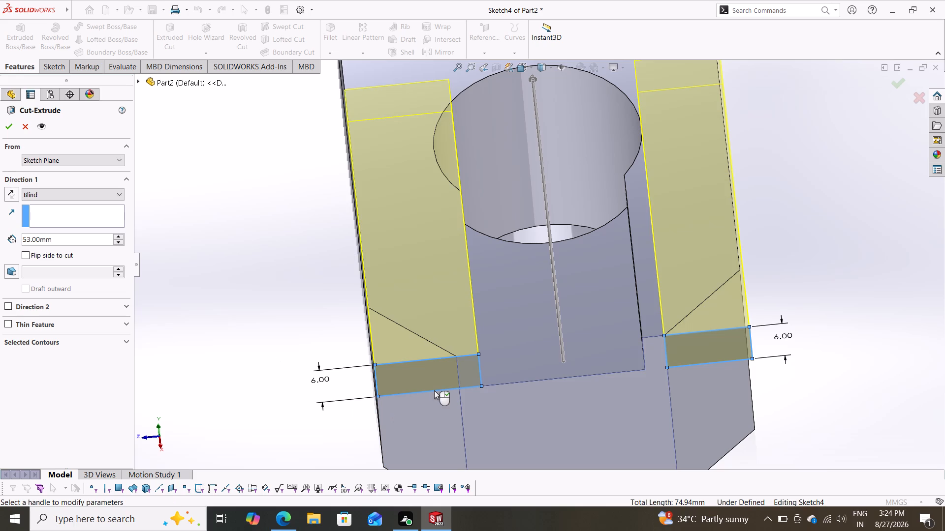
{"action": "key", "text": "Delete"}
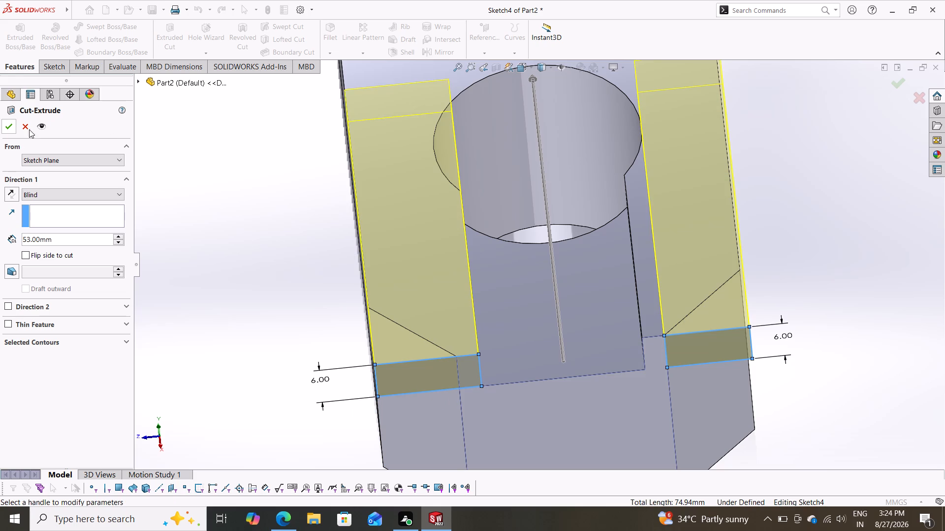
{"action": "left_click", "coordinate": [29, 126]}
{"action": "left_click_drag", "start_coordinate": [523, 318], "coordinate": [322, 417]}
{"action": "key", "text": "Delete"}
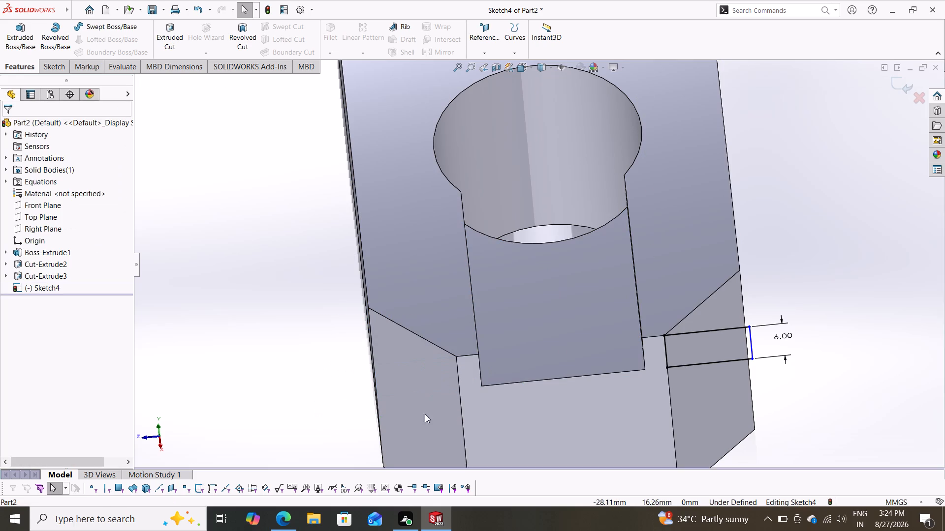
{"action": "left_click_drag", "start_coordinate": [768, 288], "coordinate": [644, 407]}
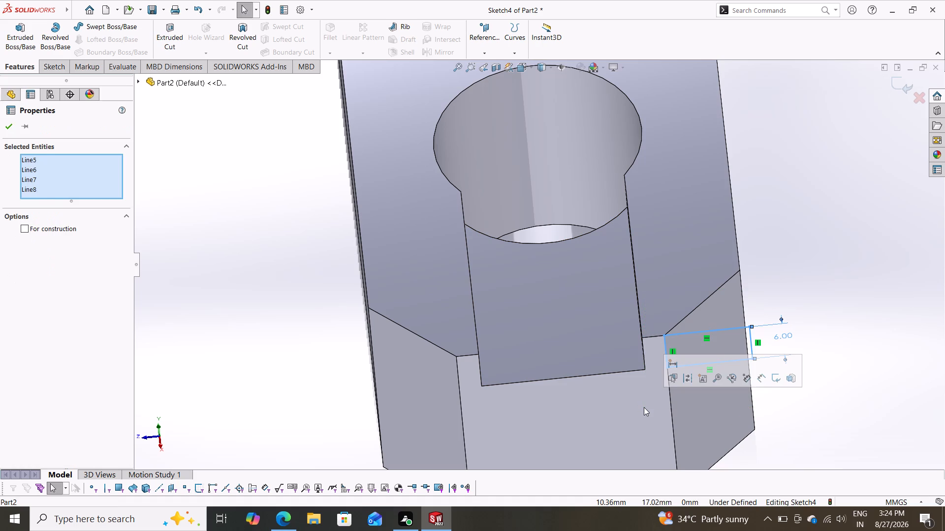
{"action": "key", "text": "Delete"}
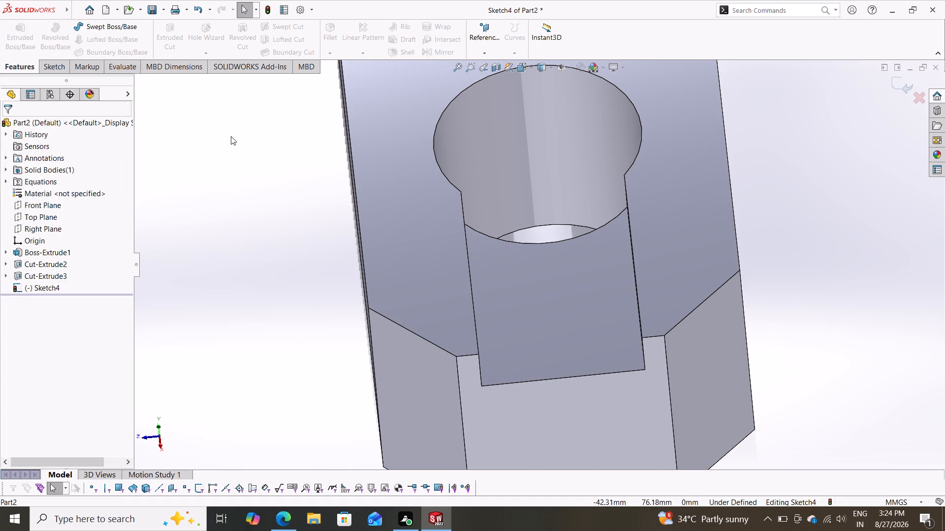
In a new sketch on the Right Plane, draw a 14 × 6 mm rectangle from the block's top outer corner to the slot's near floor corner.
{"action": "scroll", "coordinate": [273, 175], "scroll_direction": "down", "scroll_amount": 2}
{"action": "scroll", "coordinate": [273, 175], "scroll_direction": "up", "scroll_amount": 3}
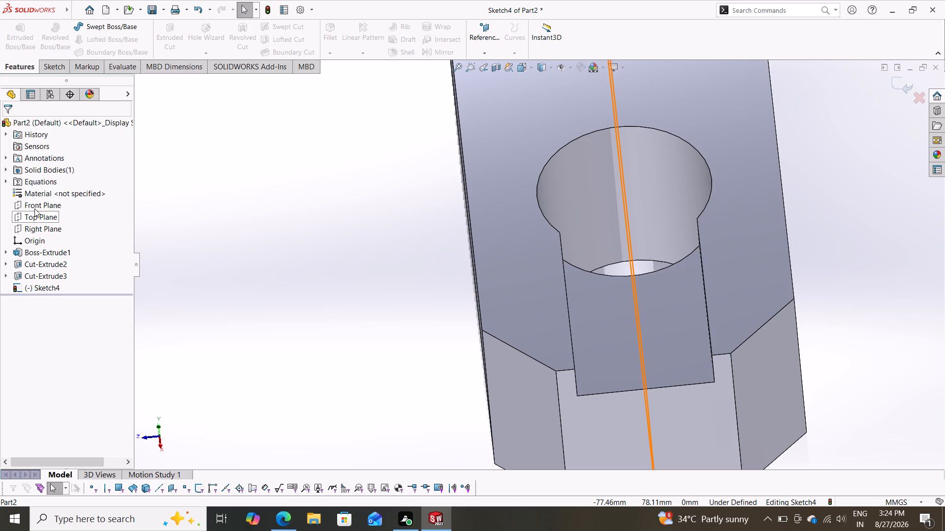
{"action": "left_click", "coordinate": [34, 230]}
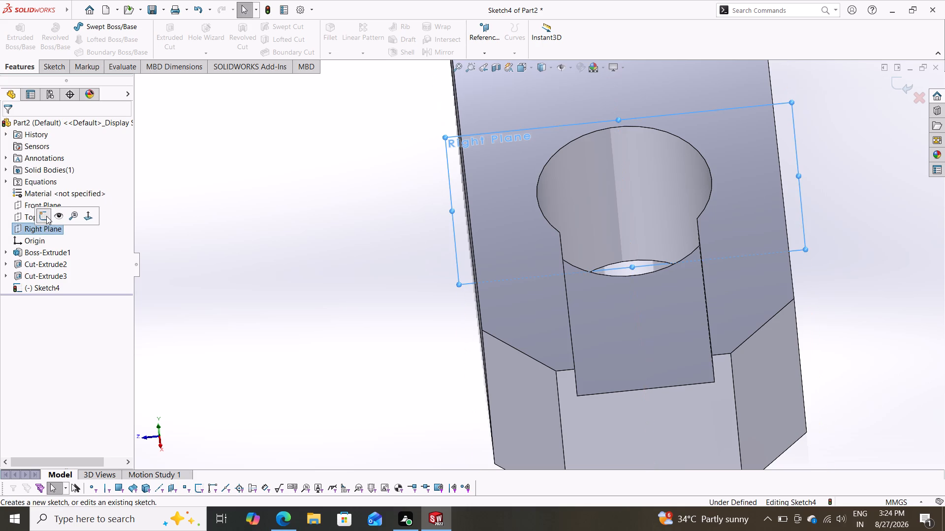
{"action": "left_click", "coordinate": [46, 216]}
{"action": "left_click", "coordinate": [35, 230]}
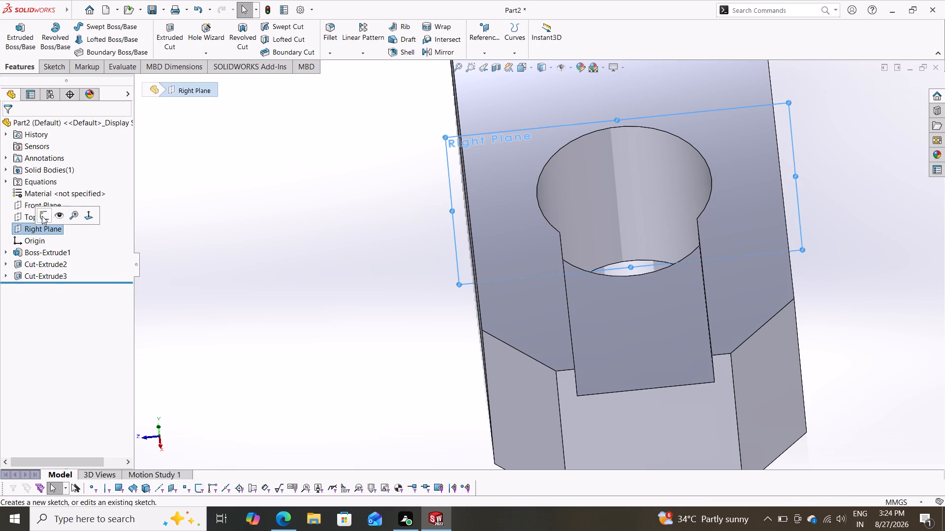
{"action": "left_click", "coordinate": [42, 216]}
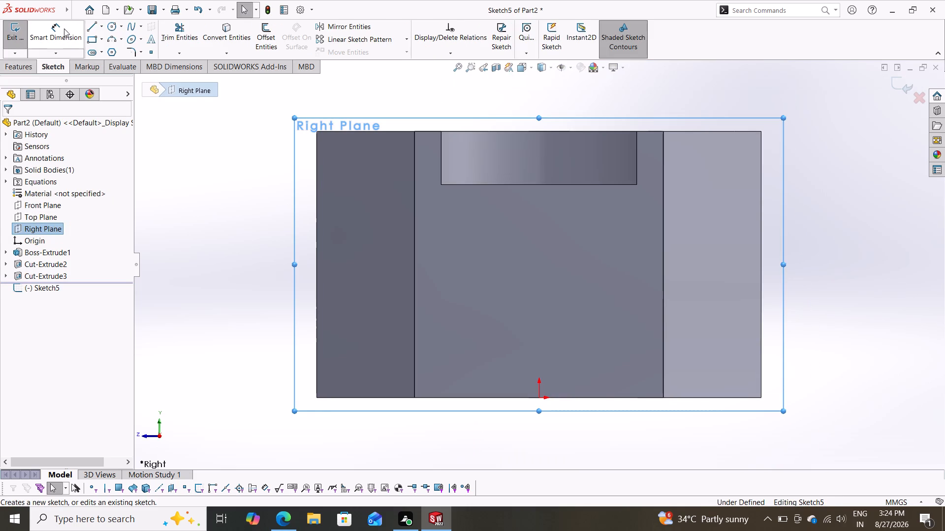
{"action": "left_click", "coordinate": [94, 41]}
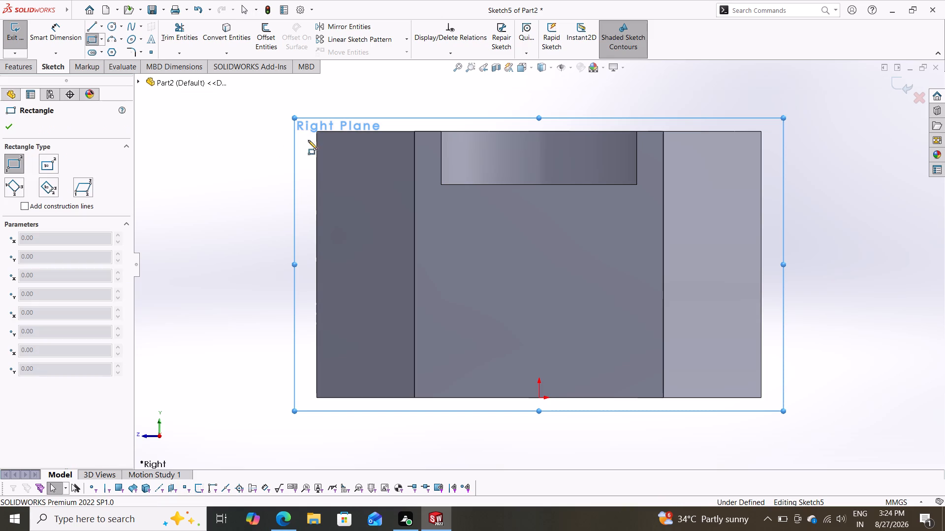
{"action": "left_click", "coordinate": [316, 130]}
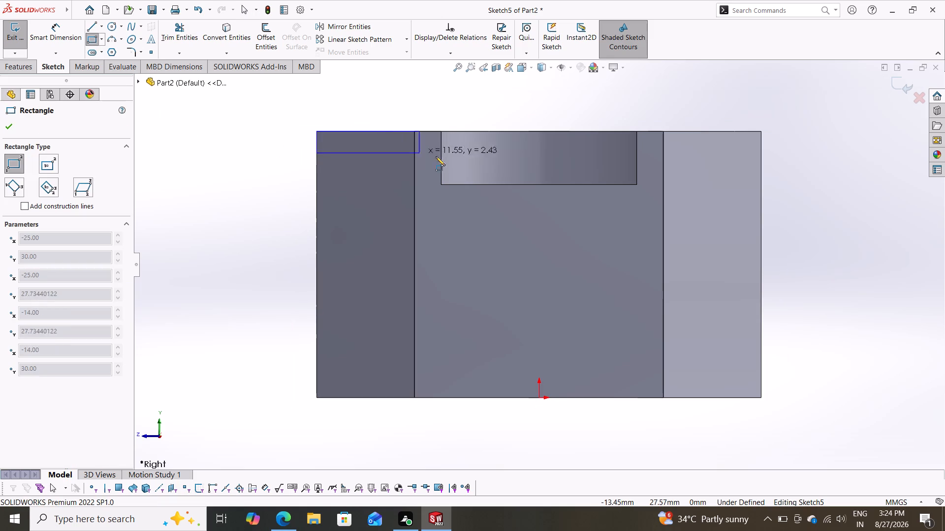
{"action": "left_click", "coordinate": [441, 185]}
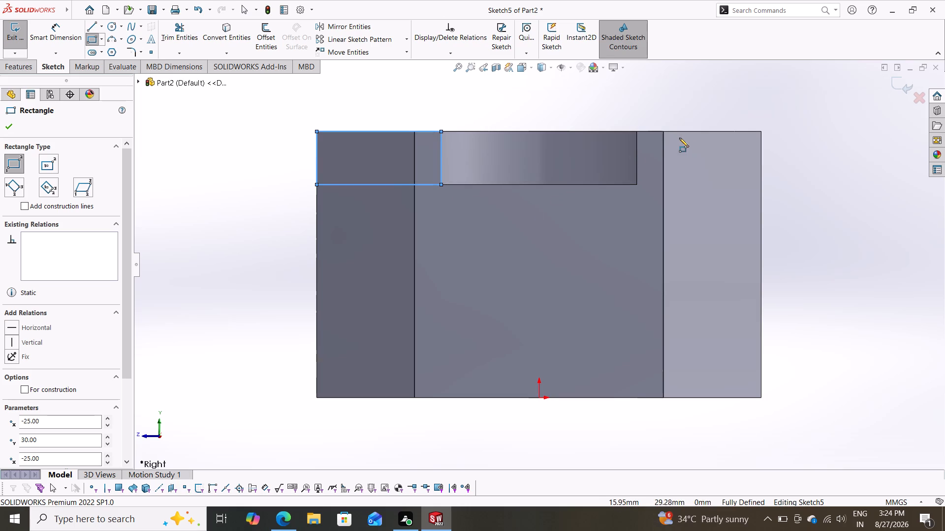
Sketch a rectangle 11 mm wide and about 6.7 mm high from the opposite chamfer edge's top end to the block's outer edge.
{"action": "left_click_drag", "start_coordinate": [663, 133], "coordinate": [675, 136]}
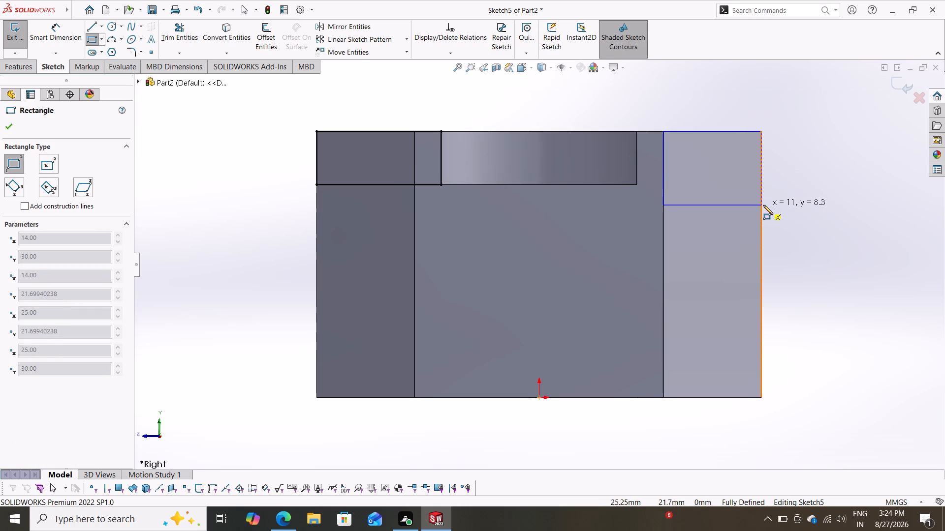
{"action": "left_click", "coordinate": [760, 191]}
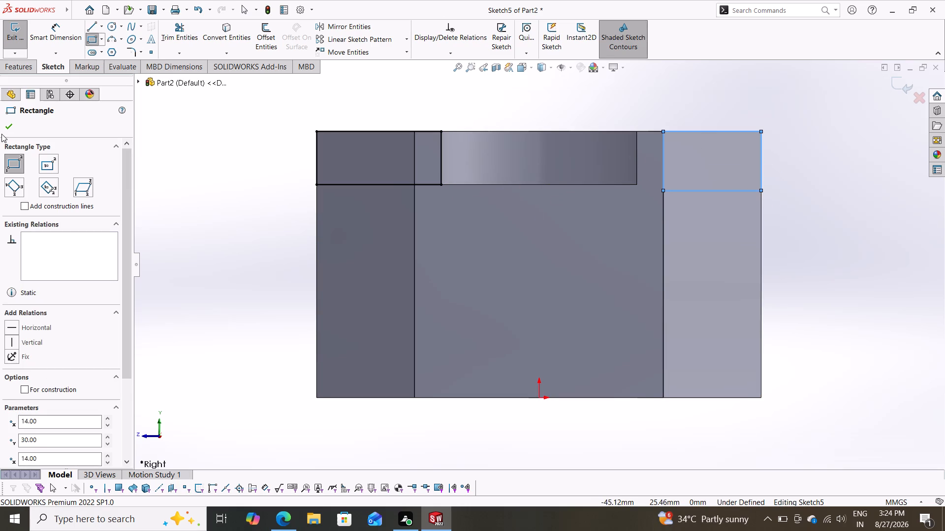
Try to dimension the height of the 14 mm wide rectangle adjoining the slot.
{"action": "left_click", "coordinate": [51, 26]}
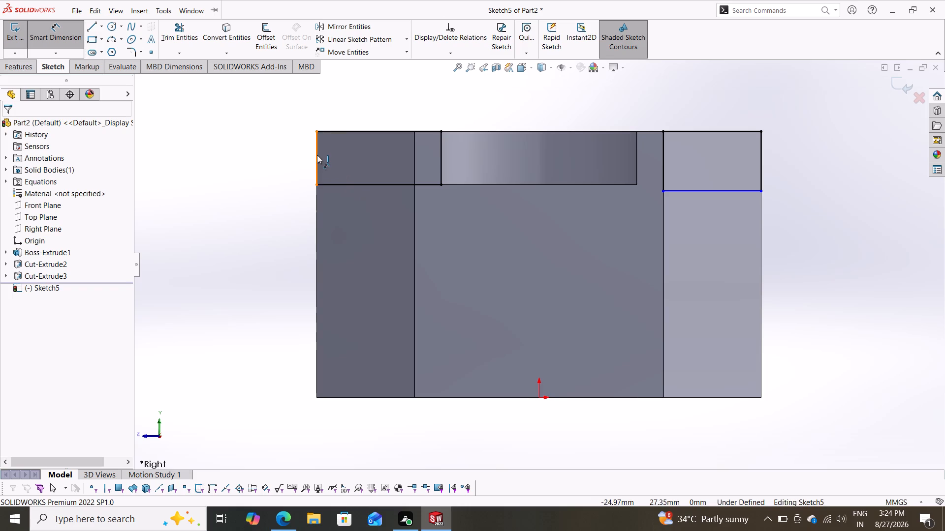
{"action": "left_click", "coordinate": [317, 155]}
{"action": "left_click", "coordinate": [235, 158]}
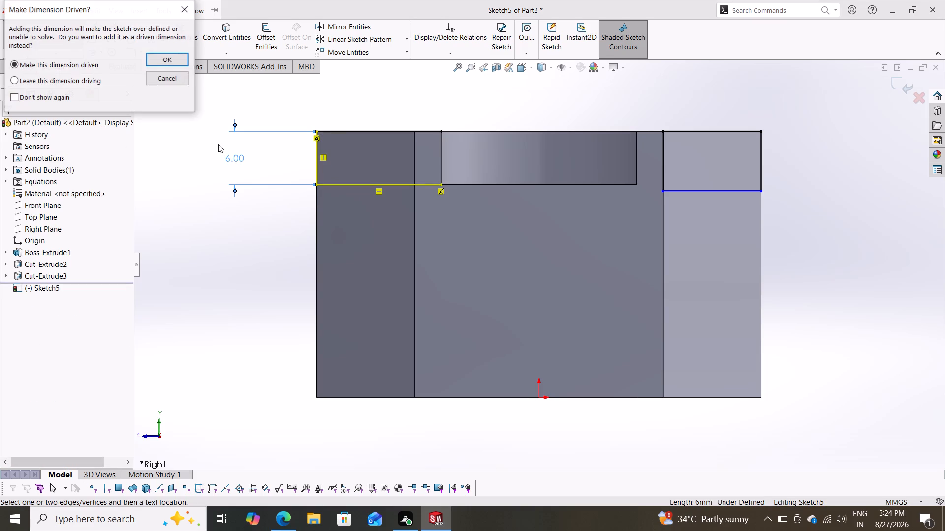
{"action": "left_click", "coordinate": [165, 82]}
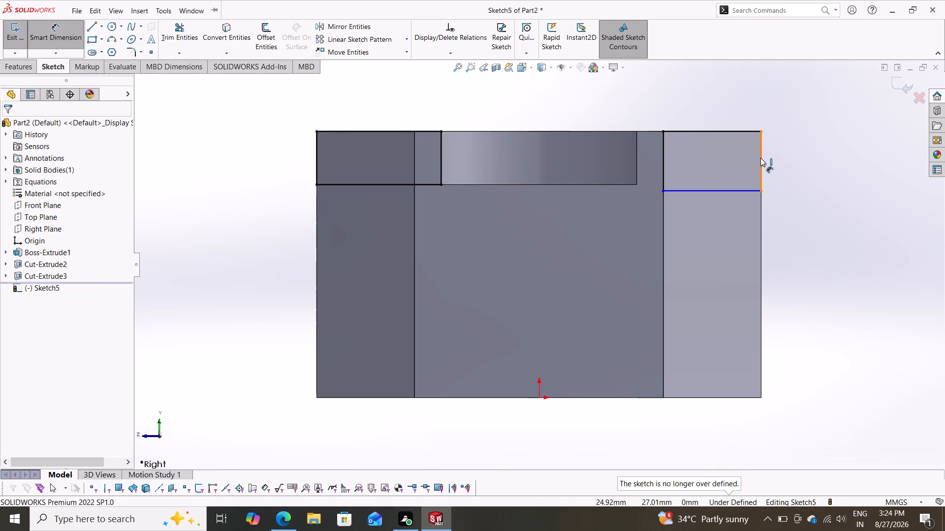
Dimension the height of the 11 mm wide rectangle to 6 mm.
{"action": "left_click", "coordinate": [760, 158]}
{"action": "left_click", "coordinate": [791, 161]}
{"action": "key", "text": "6"}
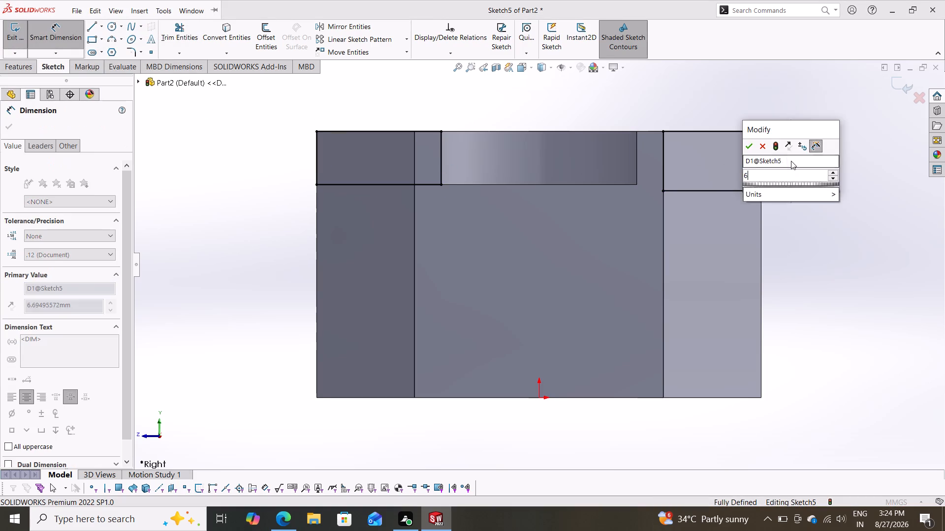
{"action": "key", "text": "Return"}
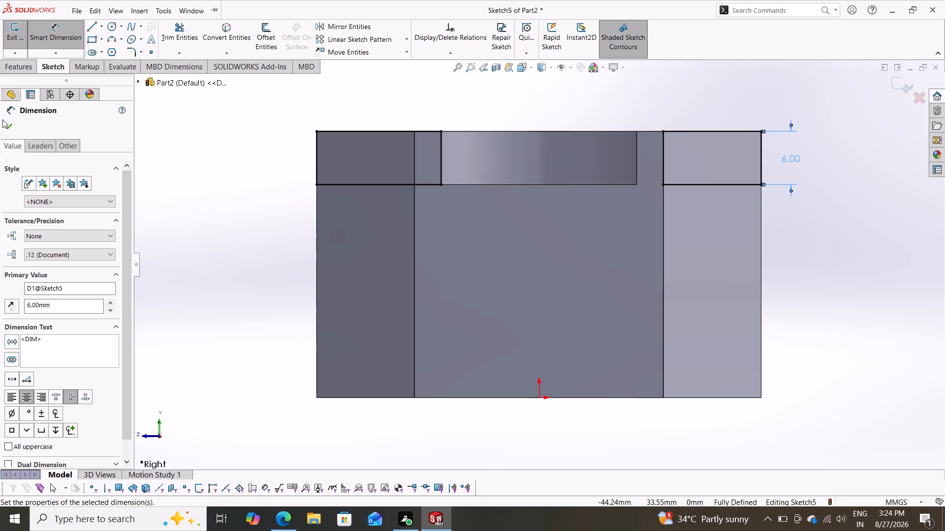
{"action": "left_click", "coordinate": [2, 122]}
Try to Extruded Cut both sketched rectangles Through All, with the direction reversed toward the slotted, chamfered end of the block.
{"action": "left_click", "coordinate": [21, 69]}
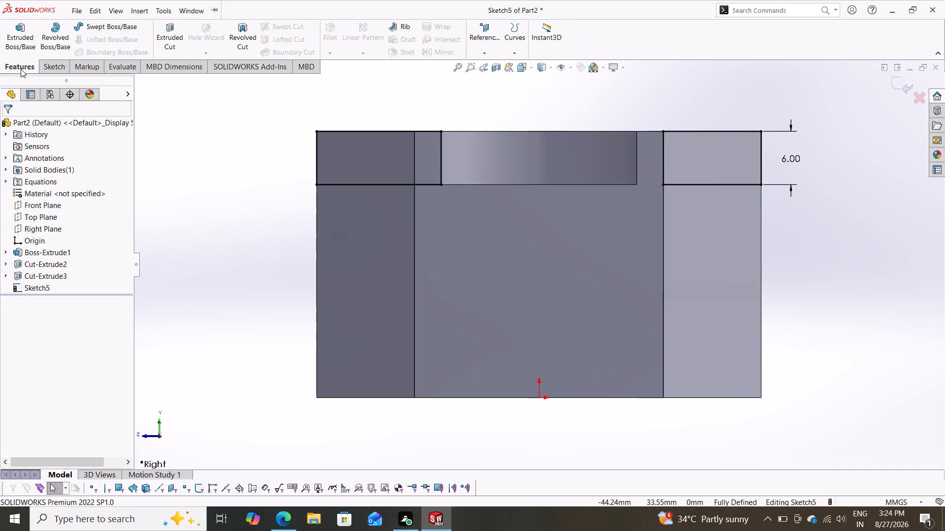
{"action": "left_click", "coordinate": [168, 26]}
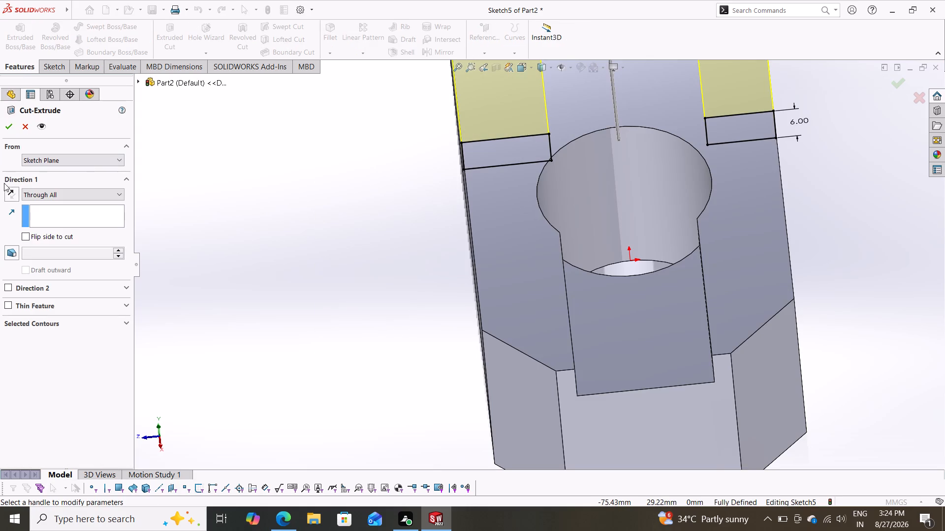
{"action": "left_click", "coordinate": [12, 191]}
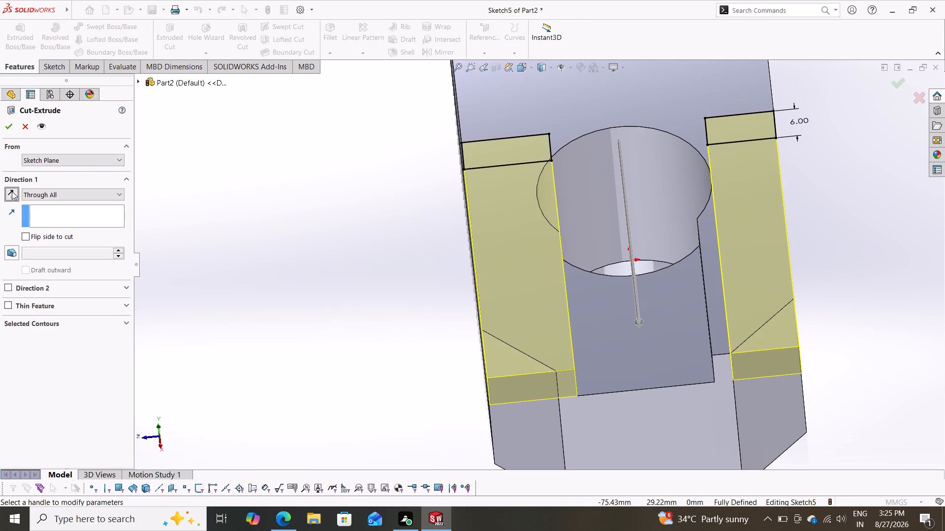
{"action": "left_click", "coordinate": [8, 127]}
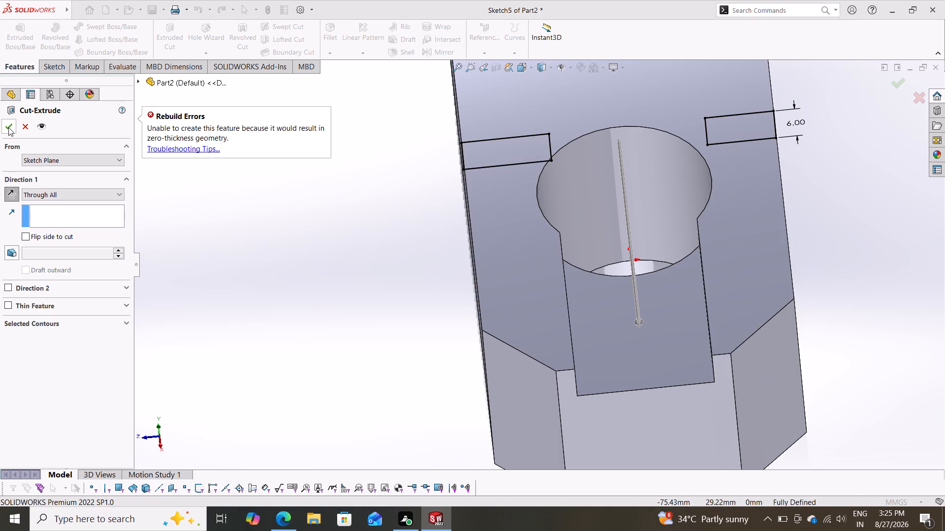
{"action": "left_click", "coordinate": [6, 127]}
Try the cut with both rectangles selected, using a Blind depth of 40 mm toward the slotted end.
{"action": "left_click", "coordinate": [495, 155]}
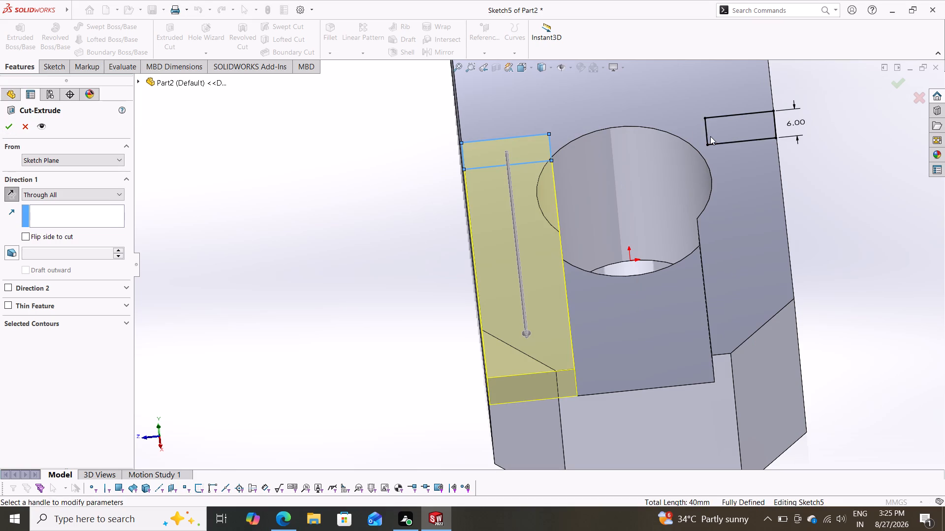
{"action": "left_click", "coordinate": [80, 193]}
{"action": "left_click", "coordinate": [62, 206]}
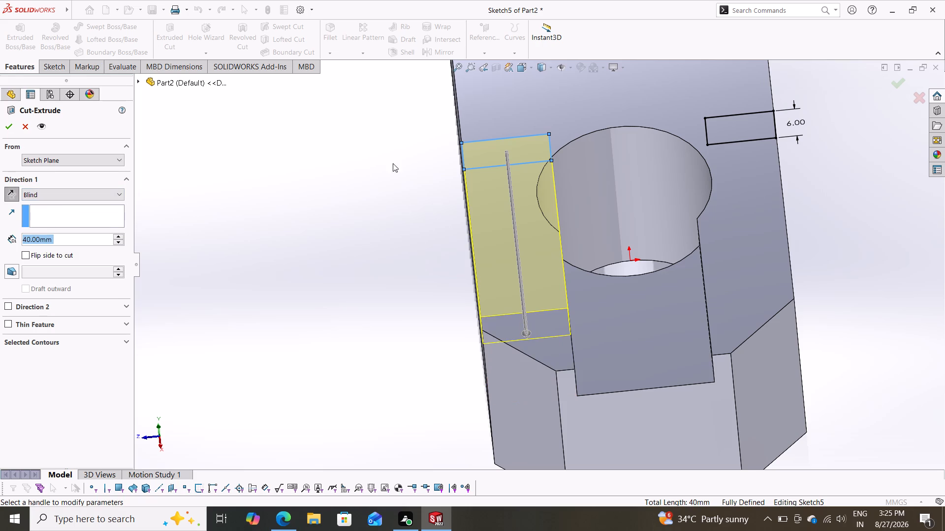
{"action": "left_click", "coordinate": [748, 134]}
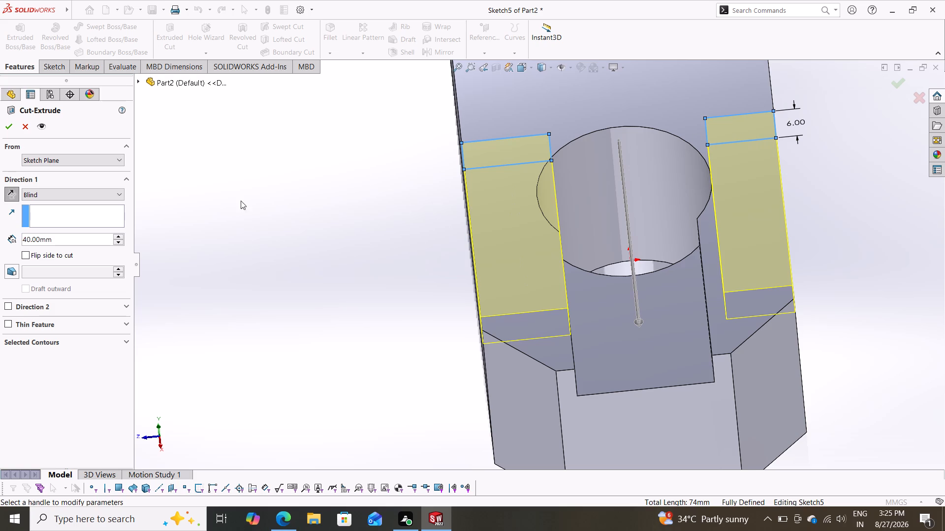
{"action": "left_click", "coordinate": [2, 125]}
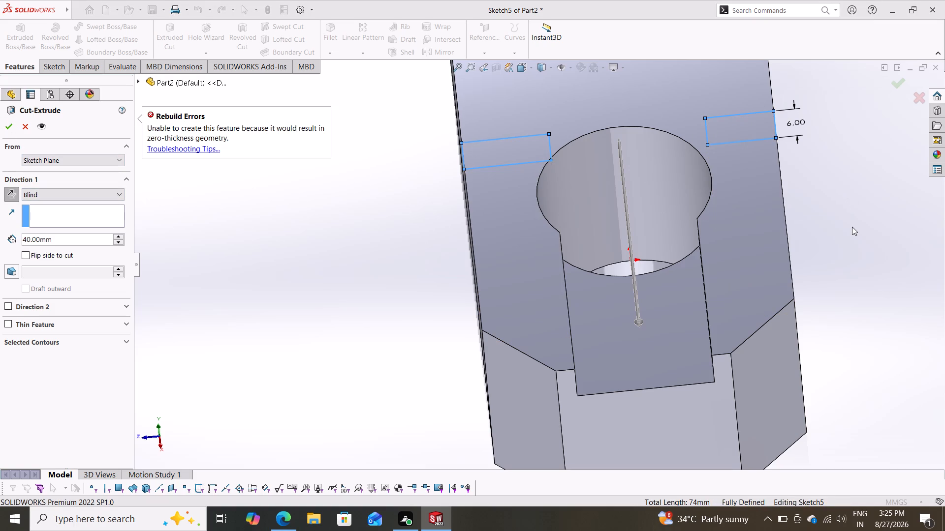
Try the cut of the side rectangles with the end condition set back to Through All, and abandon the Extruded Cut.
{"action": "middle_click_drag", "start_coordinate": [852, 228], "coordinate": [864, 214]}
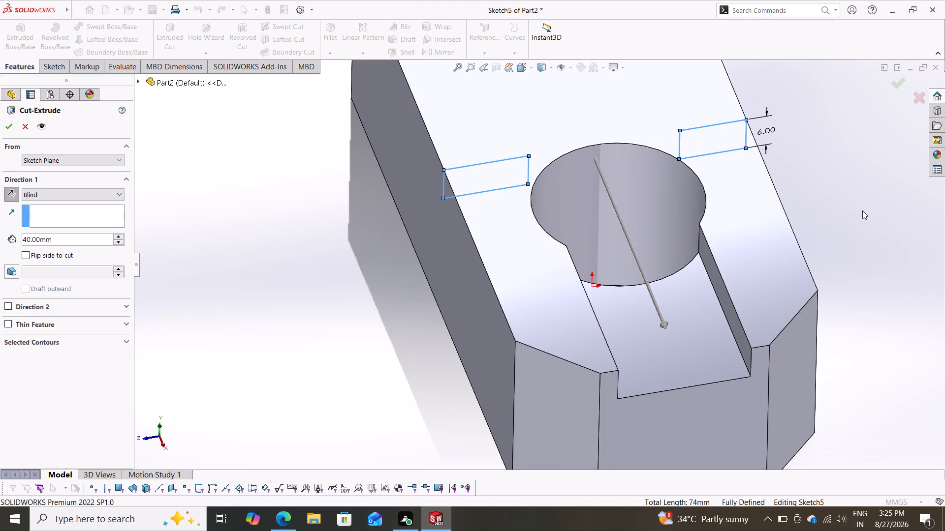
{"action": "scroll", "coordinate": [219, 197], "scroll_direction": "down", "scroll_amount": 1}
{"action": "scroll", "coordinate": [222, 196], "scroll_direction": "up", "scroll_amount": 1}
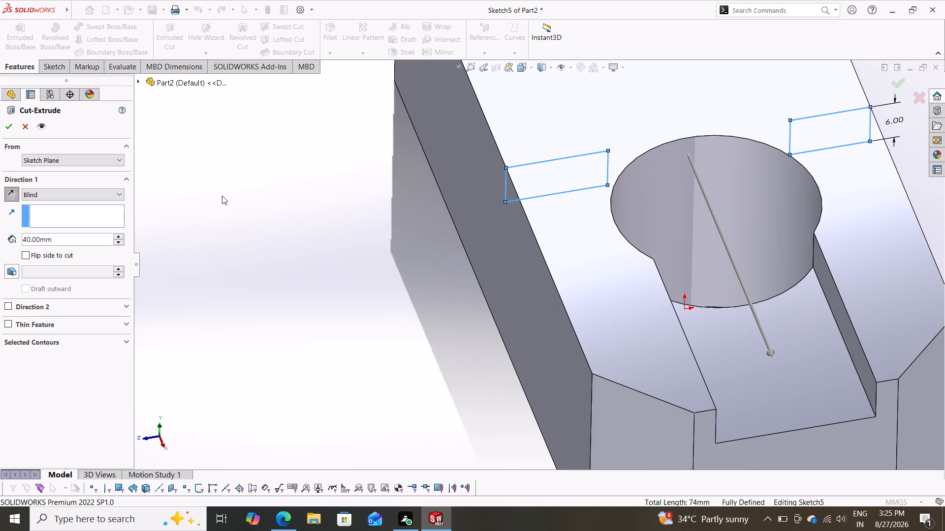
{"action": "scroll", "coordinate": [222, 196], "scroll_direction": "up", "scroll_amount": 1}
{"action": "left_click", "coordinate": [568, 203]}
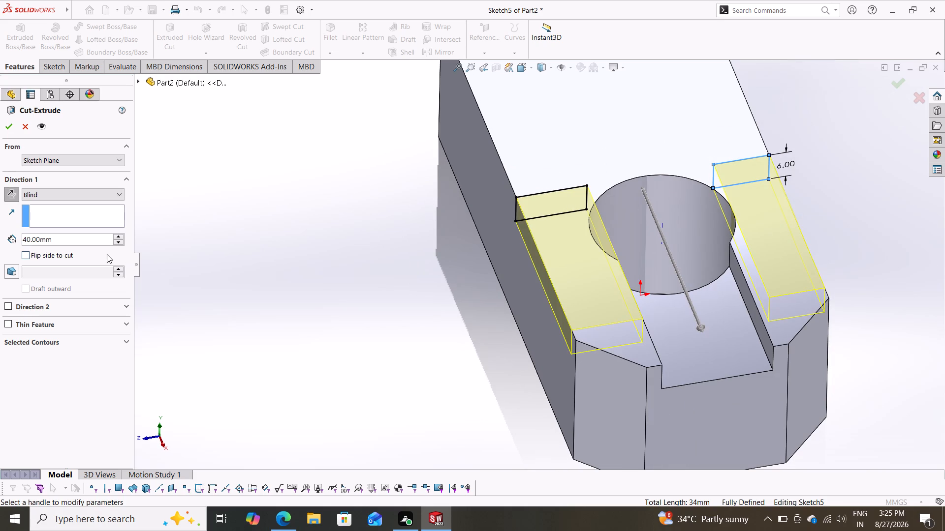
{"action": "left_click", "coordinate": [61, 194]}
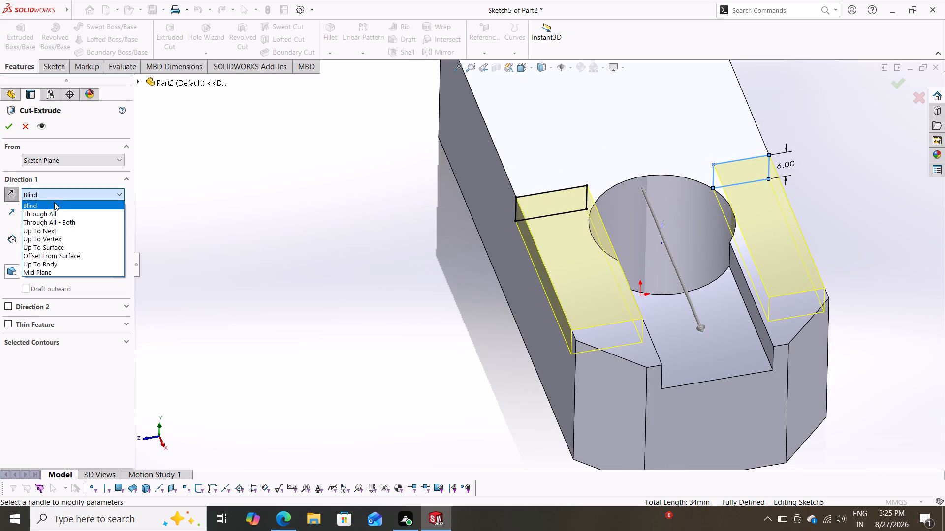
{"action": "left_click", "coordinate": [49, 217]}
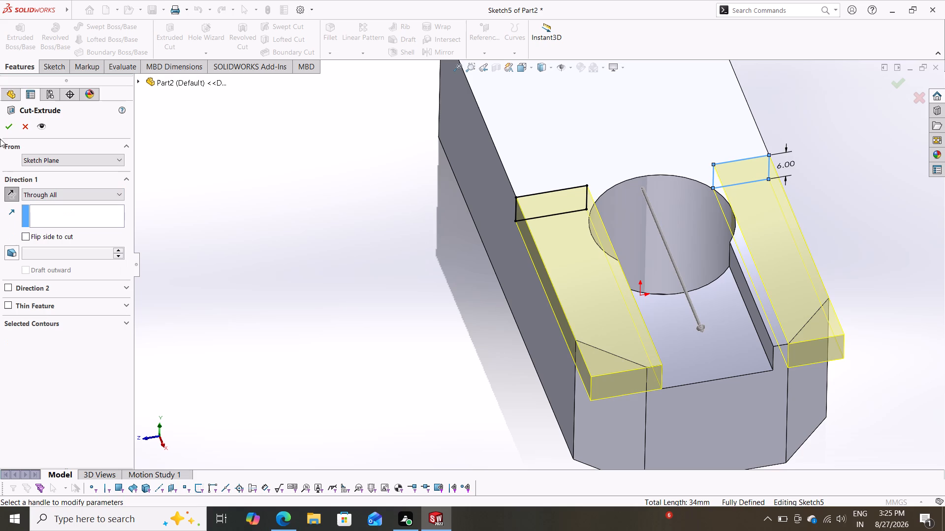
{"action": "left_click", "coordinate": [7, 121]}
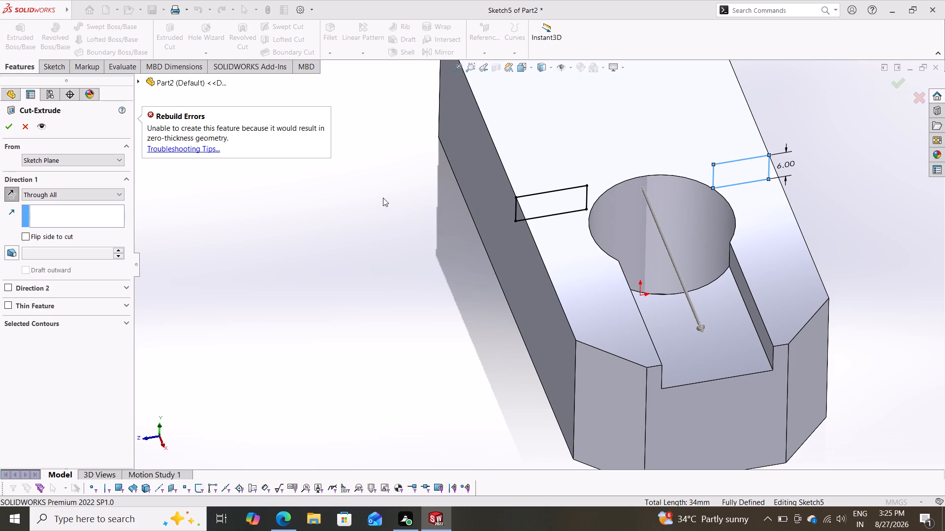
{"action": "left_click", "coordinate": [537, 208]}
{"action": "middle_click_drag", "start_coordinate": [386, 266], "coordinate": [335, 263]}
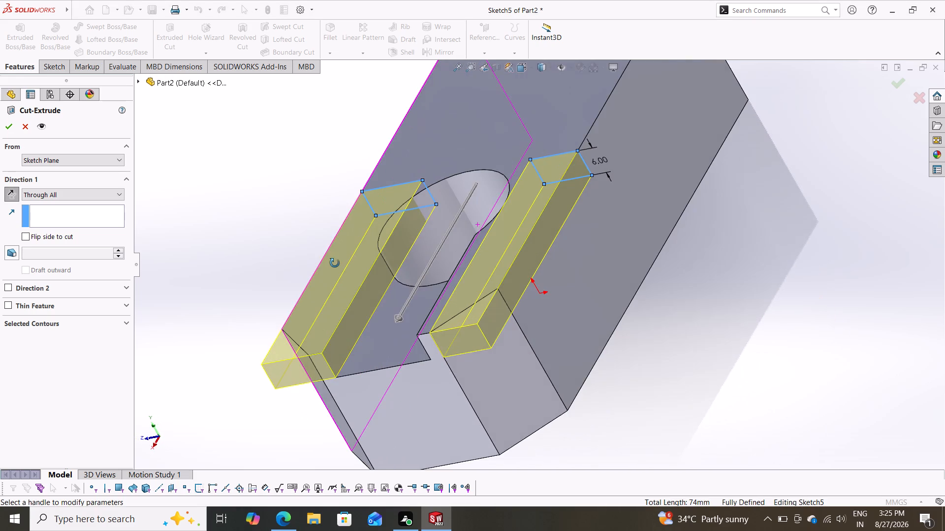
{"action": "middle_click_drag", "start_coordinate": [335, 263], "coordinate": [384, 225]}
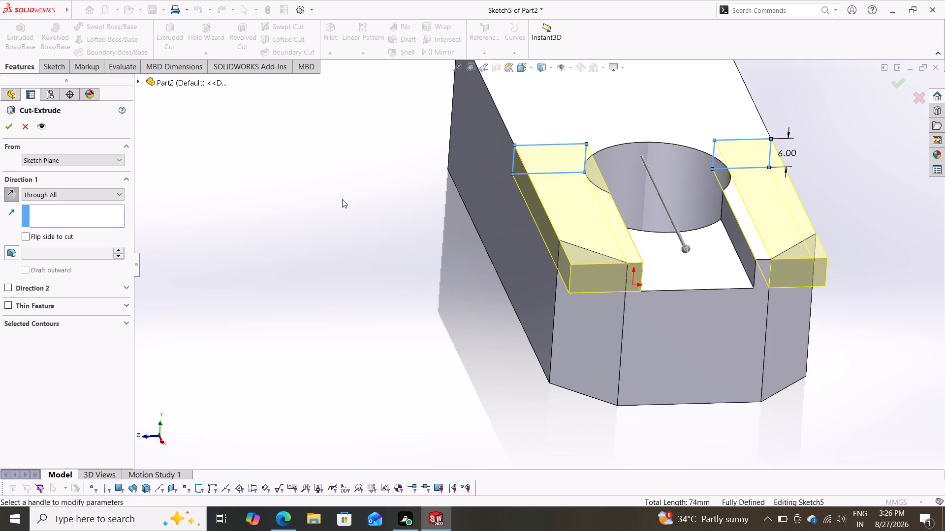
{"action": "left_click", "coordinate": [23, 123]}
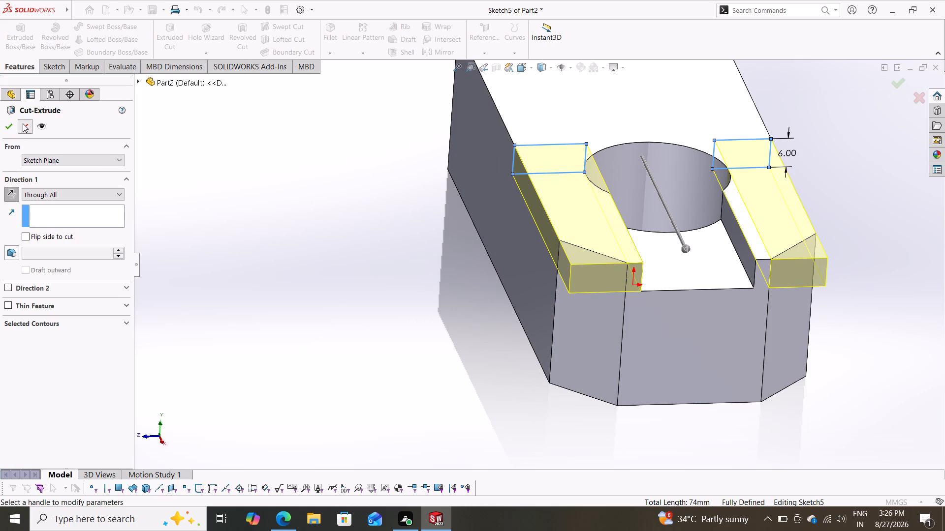
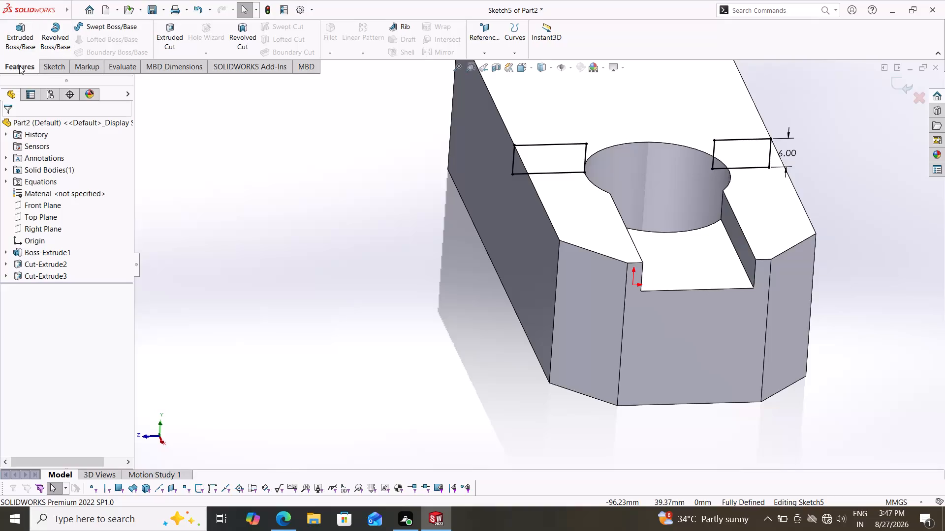
Exit the sketch containing the two side rectangles.
{"action": "left_click", "coordinate": [42, 67]}
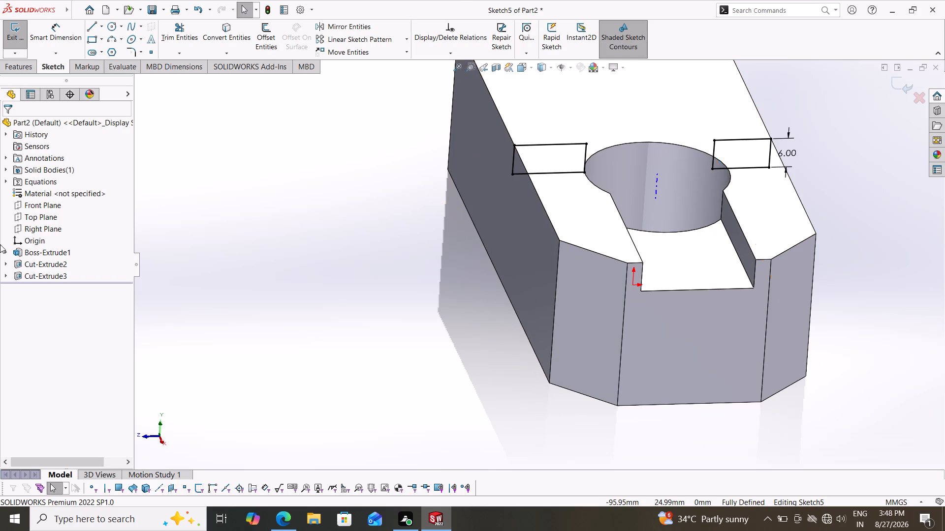
{"action": "left_click", "coordinate": [59, 247]}
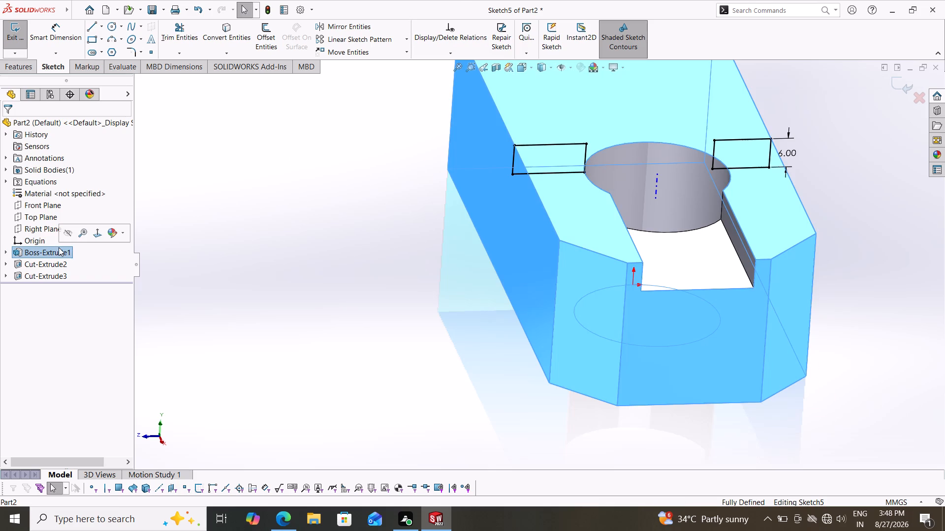
{"action": "left_click", "coordinate": [913, 86]}
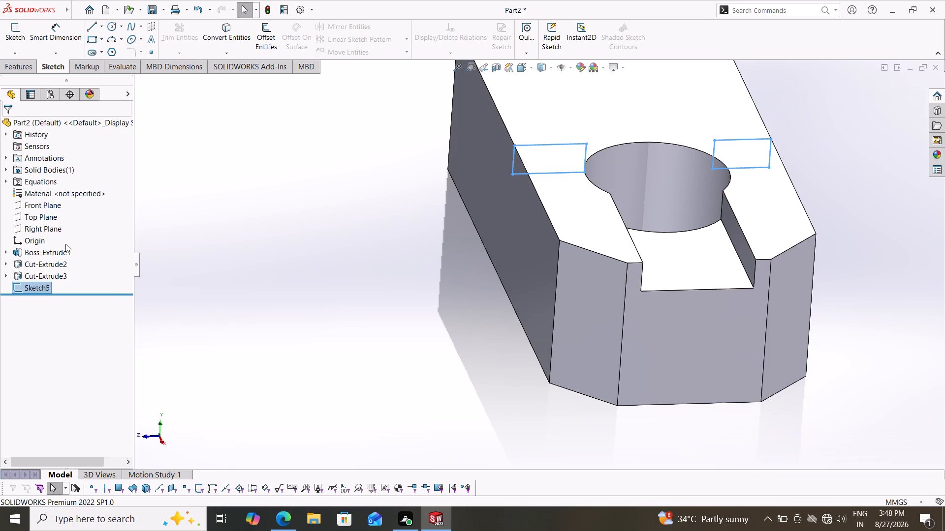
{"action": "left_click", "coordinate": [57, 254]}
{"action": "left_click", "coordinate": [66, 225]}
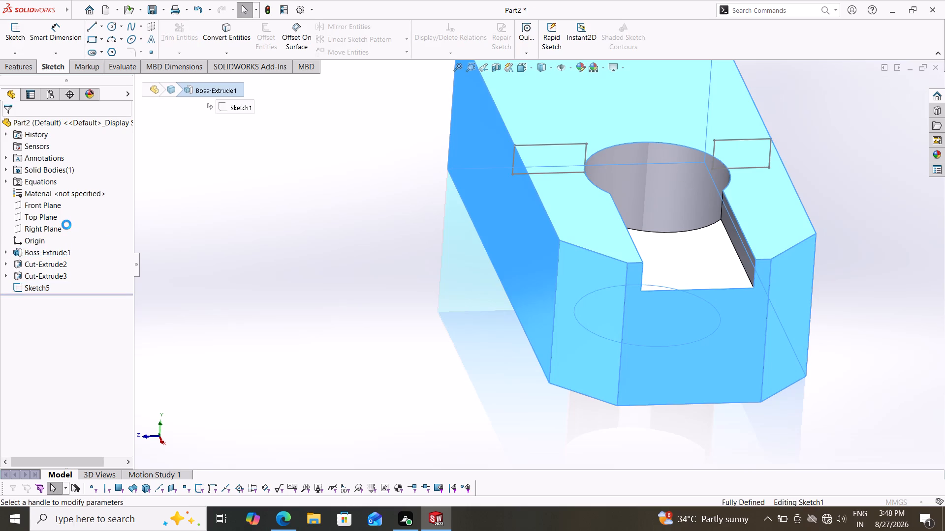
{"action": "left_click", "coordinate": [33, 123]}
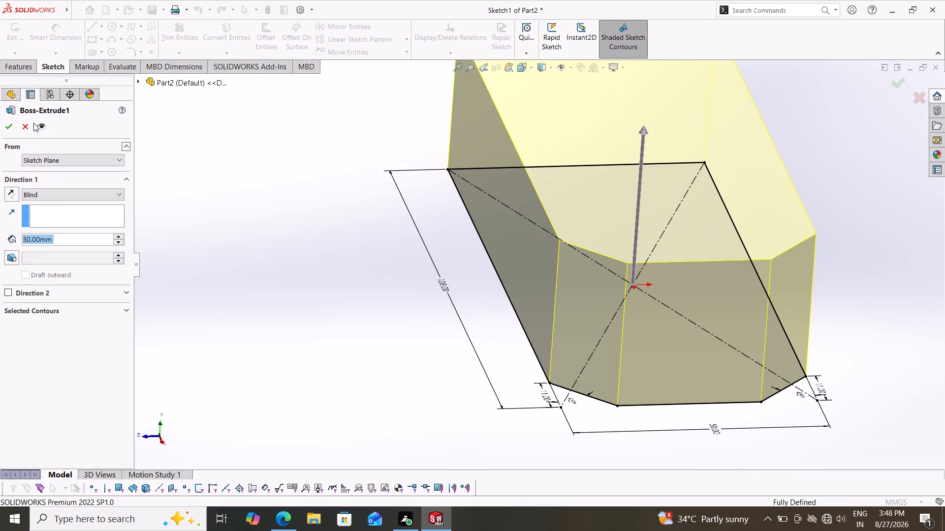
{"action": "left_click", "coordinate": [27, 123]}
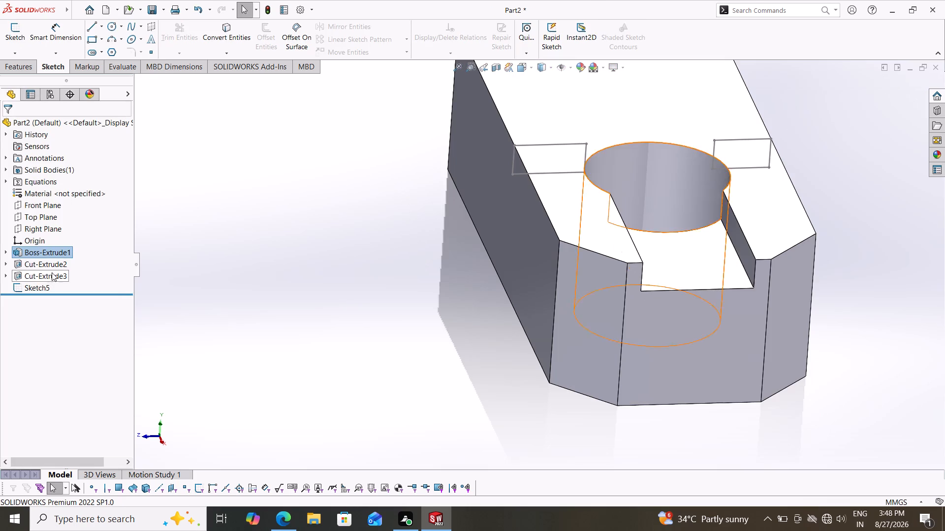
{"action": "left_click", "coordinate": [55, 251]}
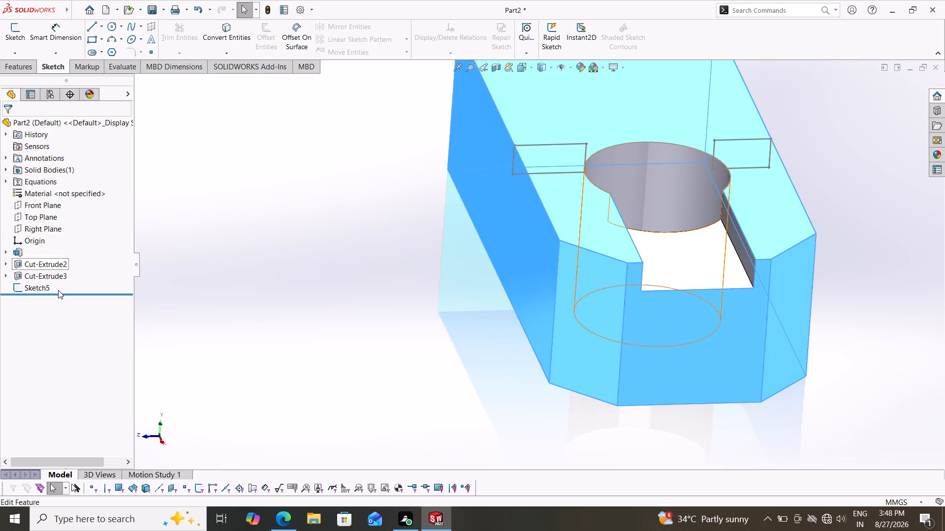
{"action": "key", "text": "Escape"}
Open the base block's sketch for editing and delete the 11 mm and 45° dimensions of both corner chamfers.
{"action": "left_click", "coordinate": [60, 248]}
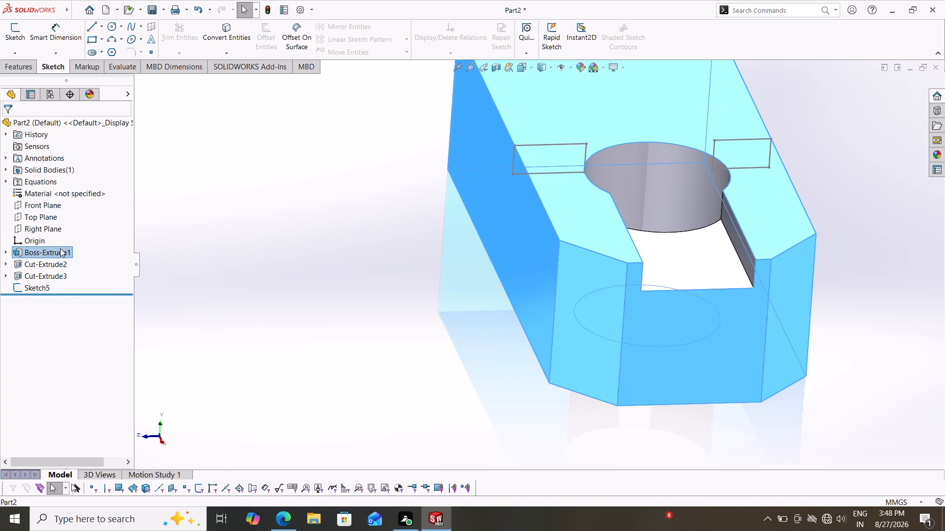
{"action": "left_click", "coordinate": [90, 253]}
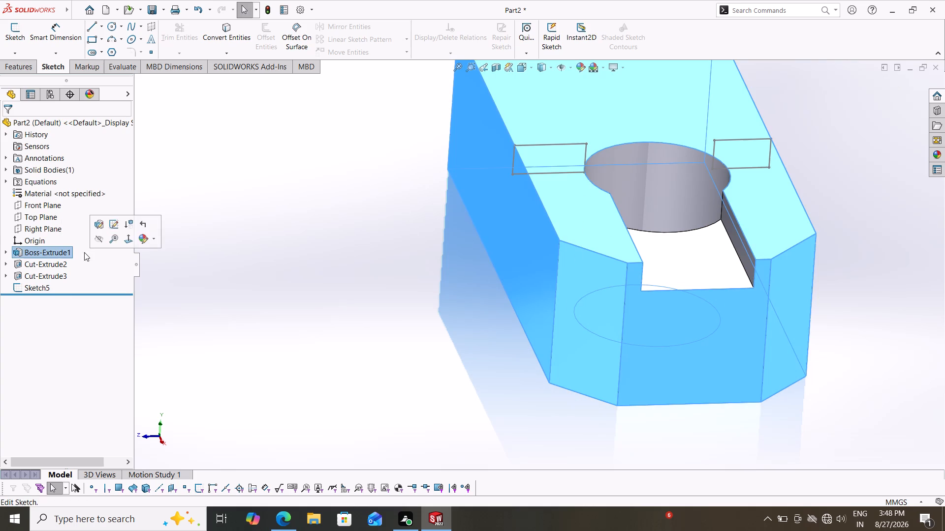
{"action": "left_click", "coordinate": [114, 226]}
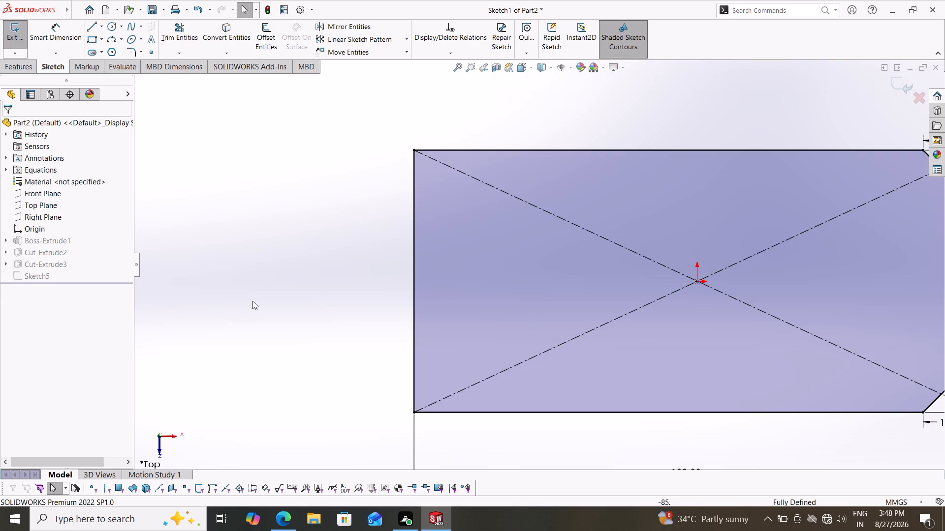
{"action": "scroll", "coordinate": [671, 295], "scroll_direction": "down", "scroll_amount": 3}
{"action": "scroll", "coordinate": [699, 289], "scroll_direction": "up", "scroll_amount": 3}
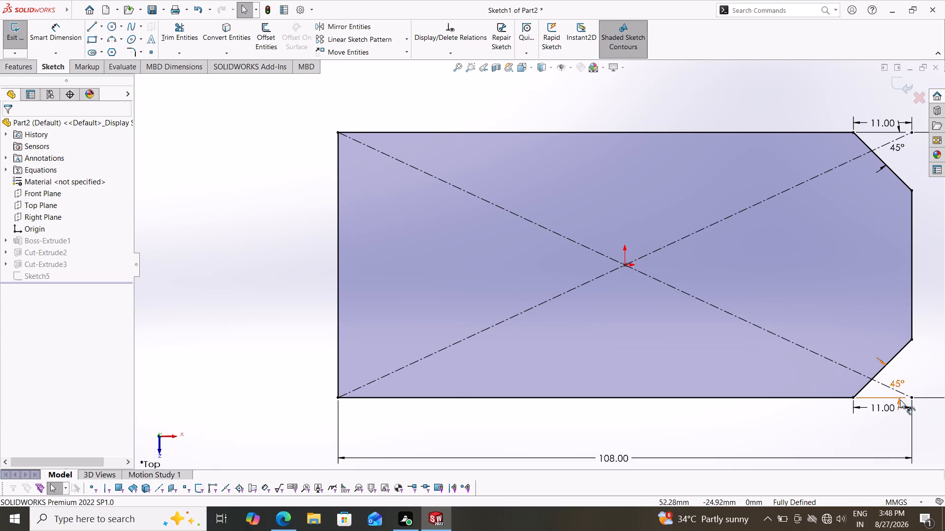
{"action": "scroll", "coordinate": [858, 410], "scroll_direction": "up", "scroll_amount": 3}
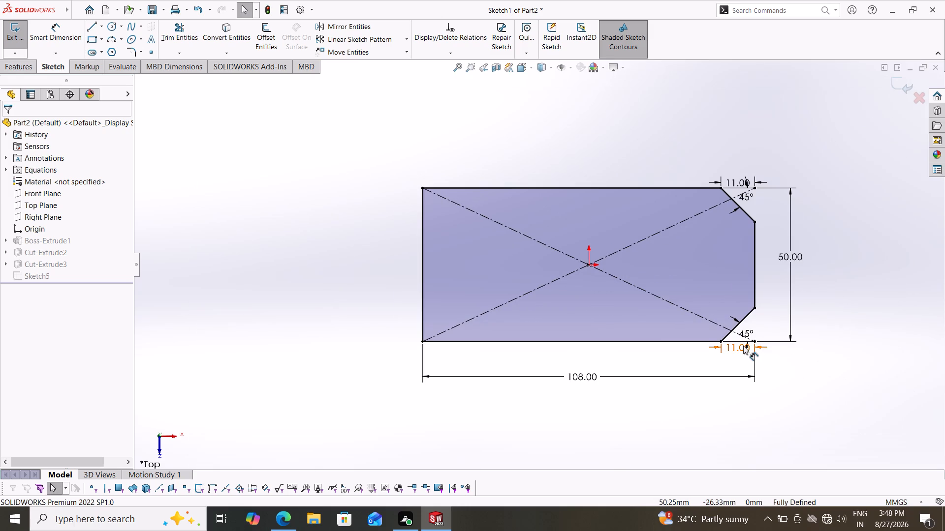
{"action": "left_click", "coordinate": [743, 346]}
{"action": "key", "text": "Delete"}
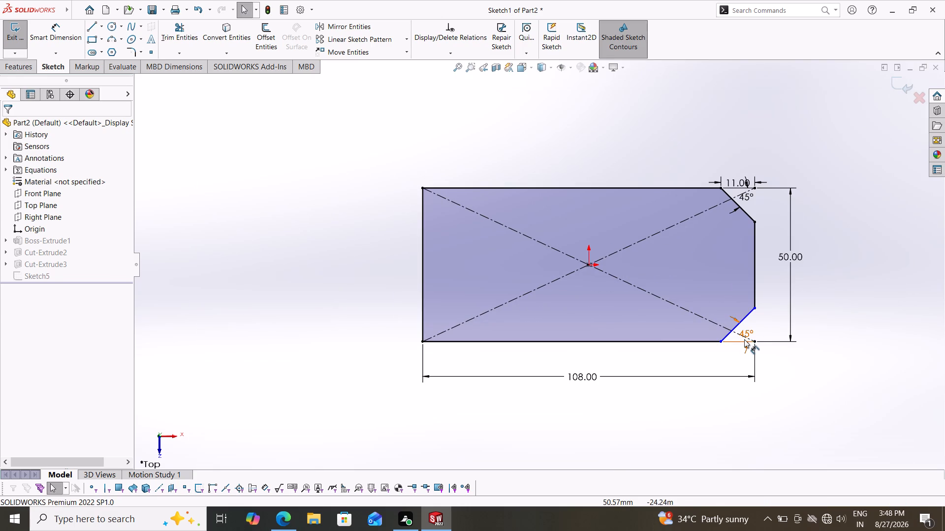
{"action": "left_click", "coordinate": [746, 330]}
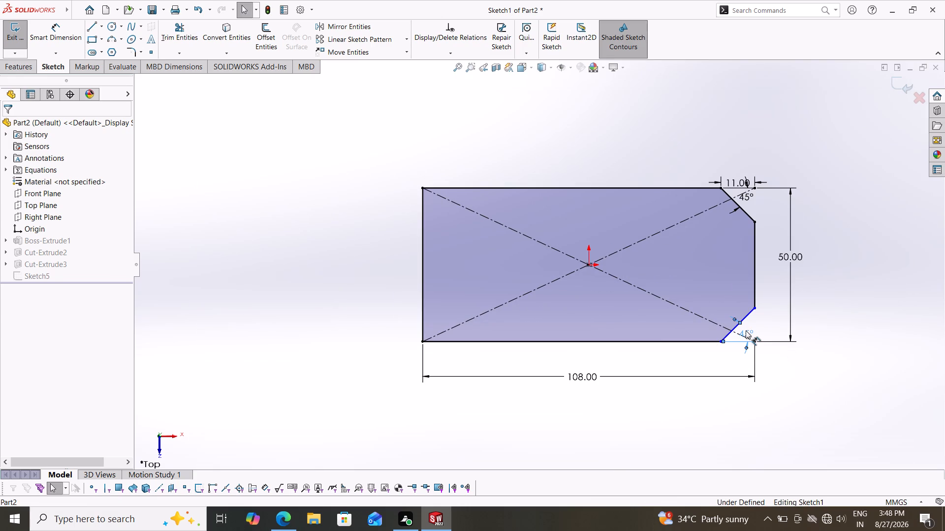
{"action": "key", "text": "Delete"}
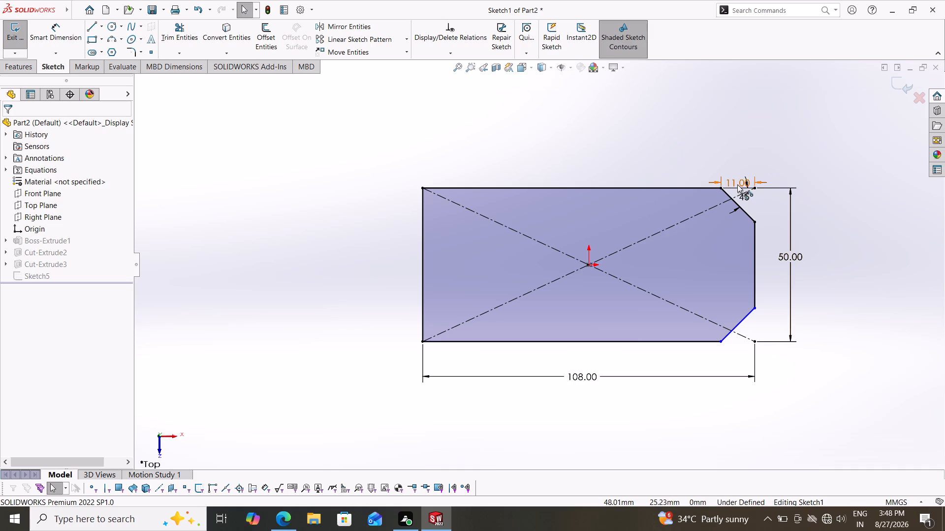
{"action": "left_click", "coordinate": [737, 184]}
{"action": "key", "text": "Delete"}
{"action": "left_click", "coordinate": [740, 196]}
{"action": "key", "text": "Delete"}
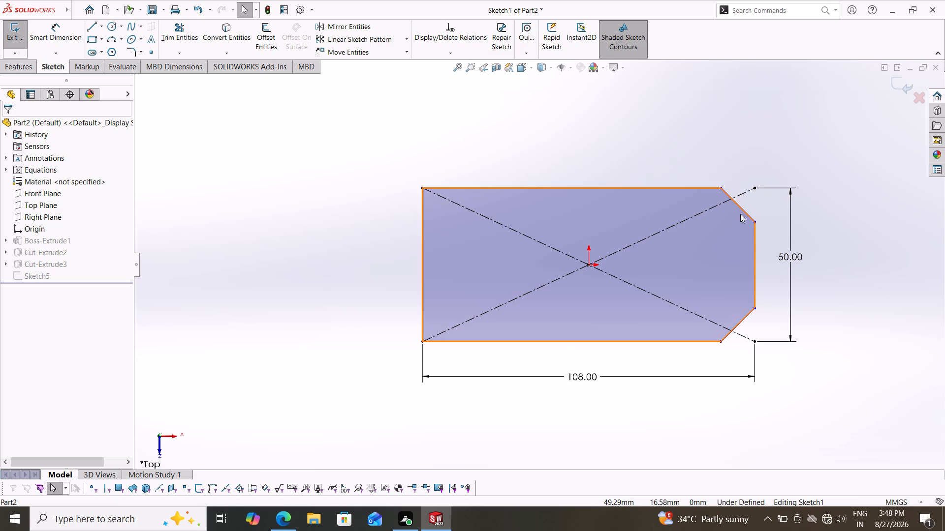
Delete both chamfer lines and the short vertical edge between them from the base profile.
{"action": "left_click", "coordinate": [743, 207]}
{"action": "key", "text": "Delete"}
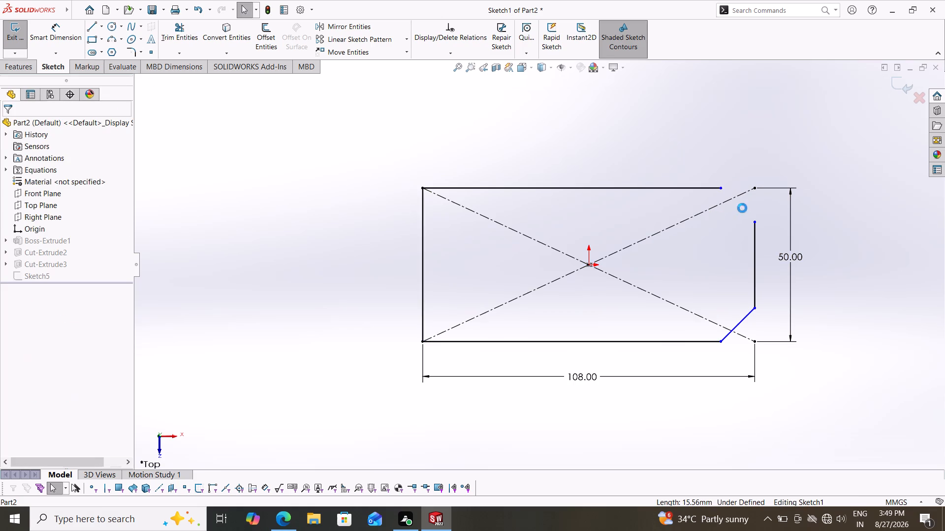
{"action": "left_click", "coordinate": [743, 319]}
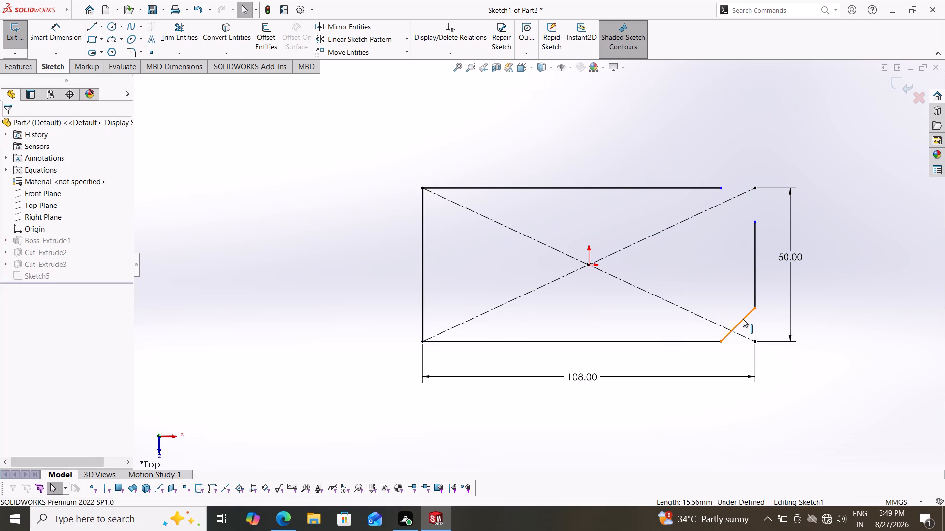
{"action": "key", "text": "Delete"}
{"action": "left_click", "coordinate": [755, 274]}
{"action": "key", "text": "Delete"}
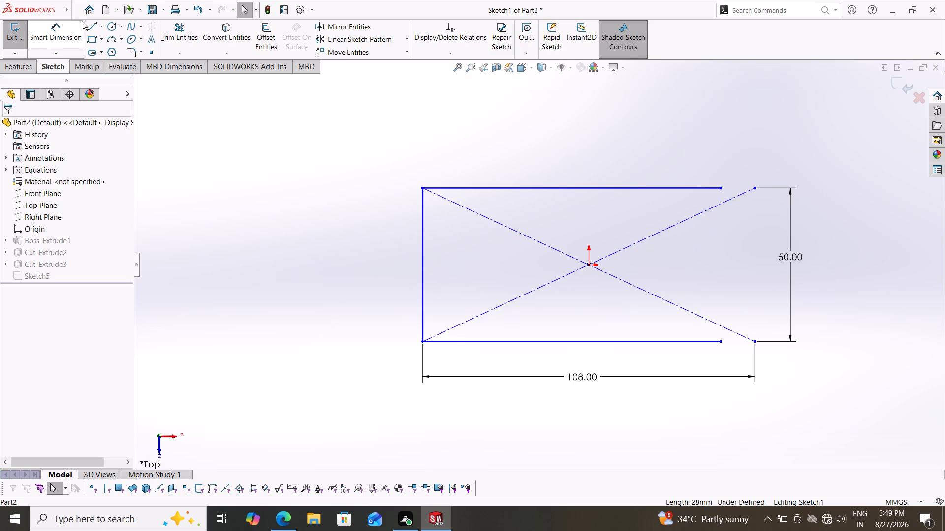
Close the base profile with lines of 11 mm, 50 mm and 11 mm through the square corners, and exit the sketch, choosing to stop and repair.
{"action": "left_click", "coordinate": [93, 32]}
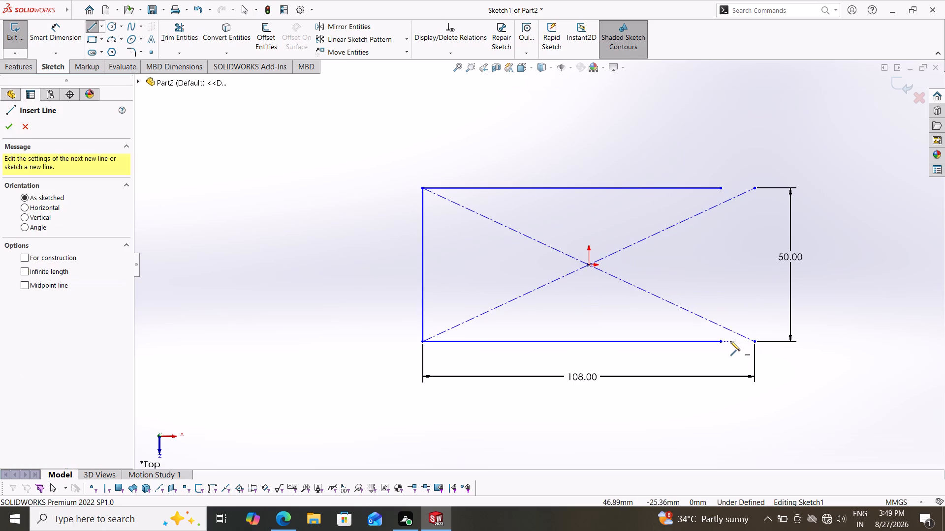
{"action": "left_click", "coordinate": [720, 340]}
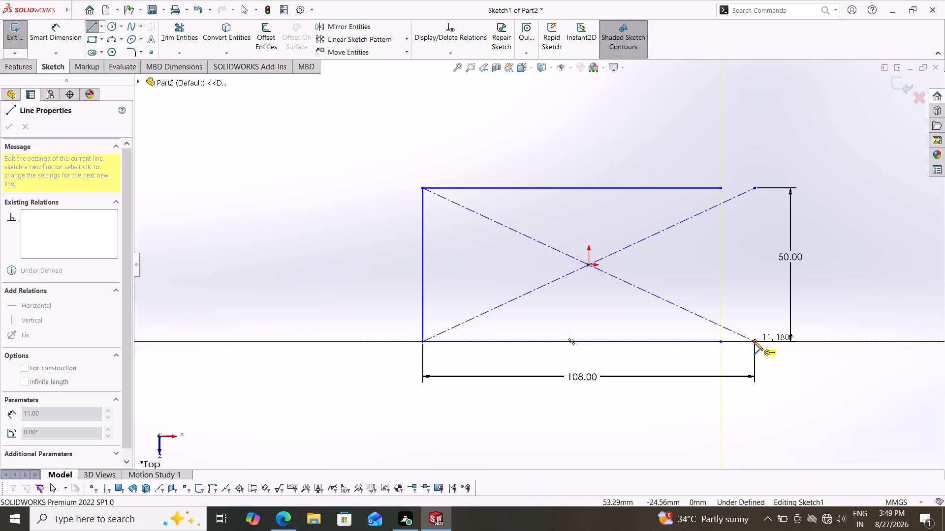
{"action": "left_click", "coordinate": [754, 341]}
{"action": "left_click", "coordinate": [756, 186]}
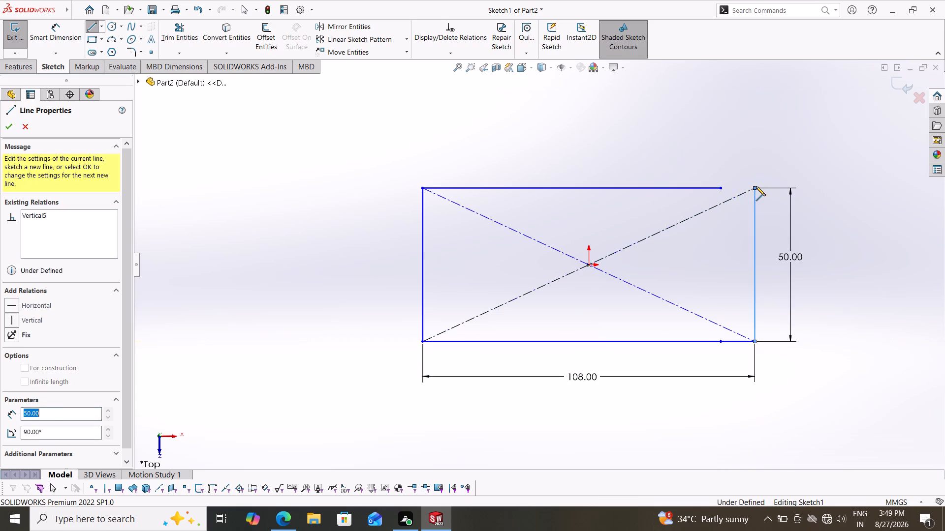
{"action": "left_click", "coordinate": [721, 186]}
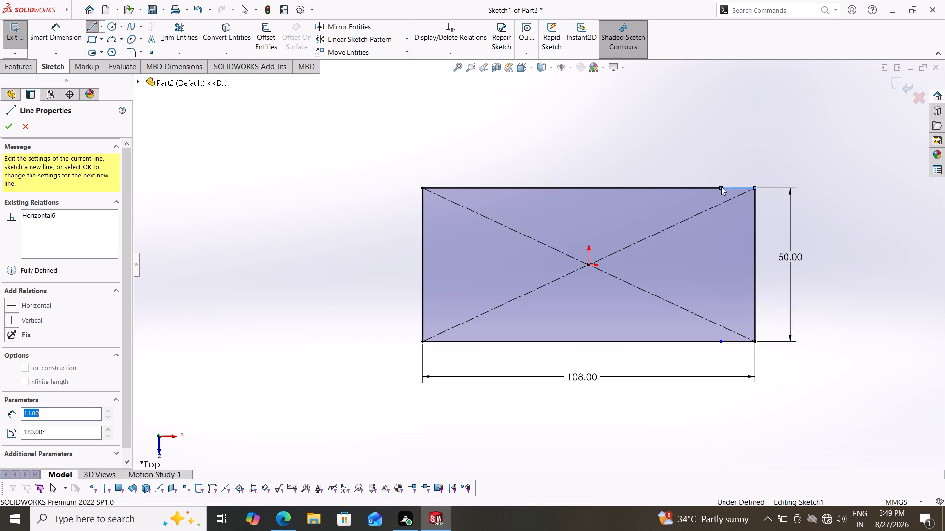
{"action": "key", "text": "Escape"}
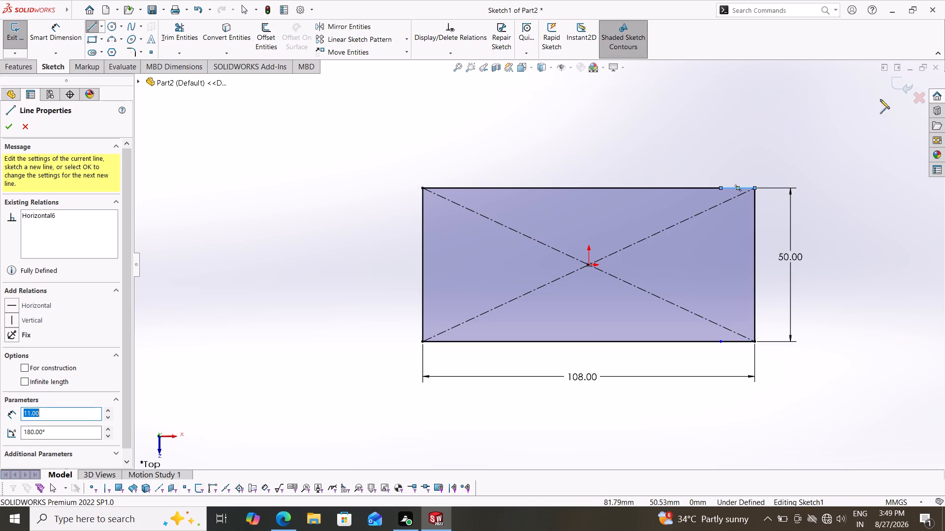
{"action": "left_click", "coordinate": [903, 80]}
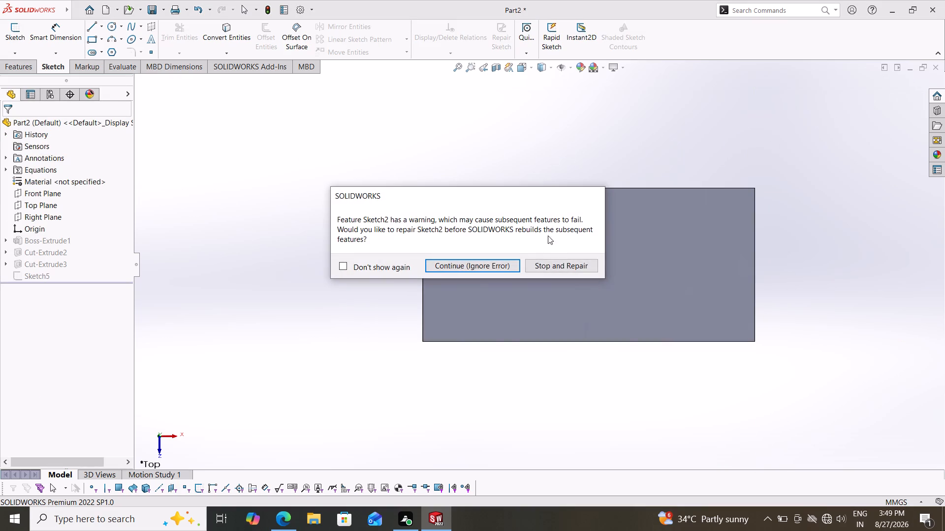
{"action": "left_click", "coordinate": [550, 265]}
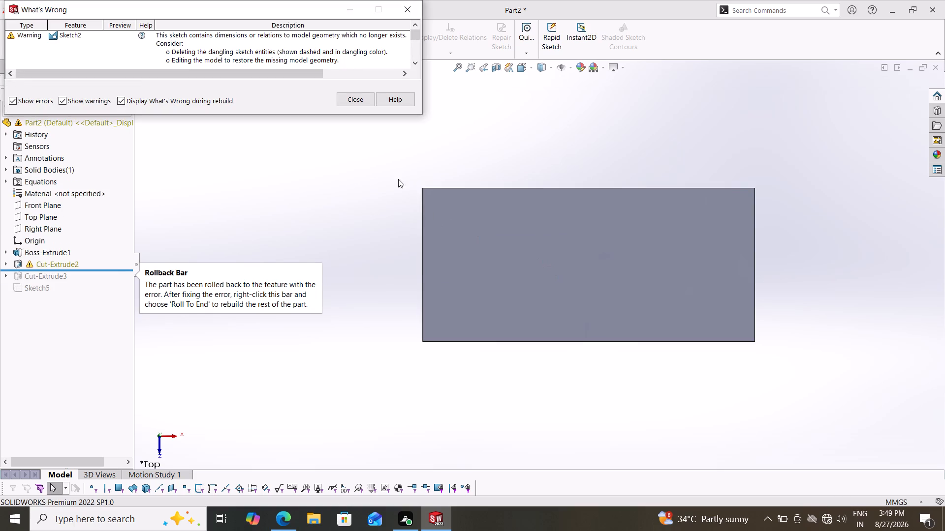
{"action": "left_click", "coordinate": [365, 96]}
Delete the slot cut Cut-Extrude2 together with its dependent features.
{"action": "middle_click_drag", "start_coordinate": [350, 298], "coordinate": [324, 212]}
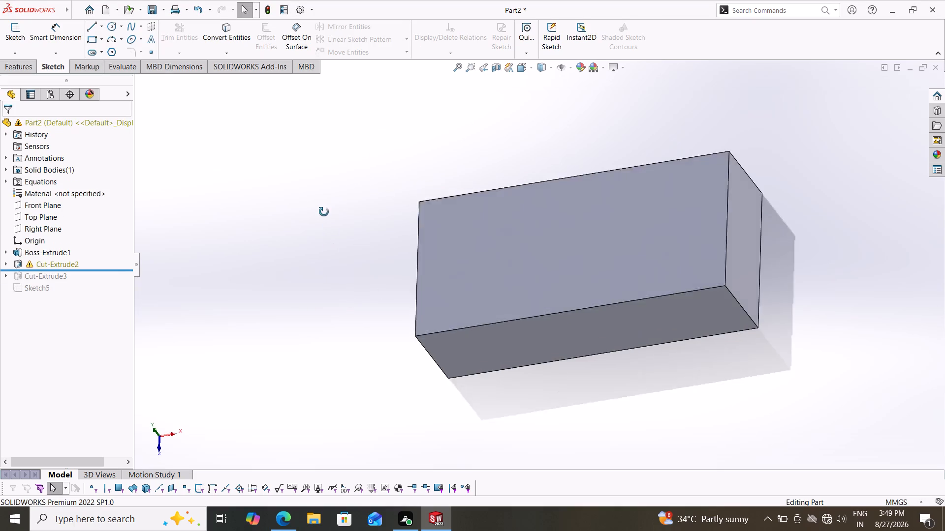
{"action": "middle_click_drag", "start_coordinate": [324, 212], "coordinate": [303, 212]}
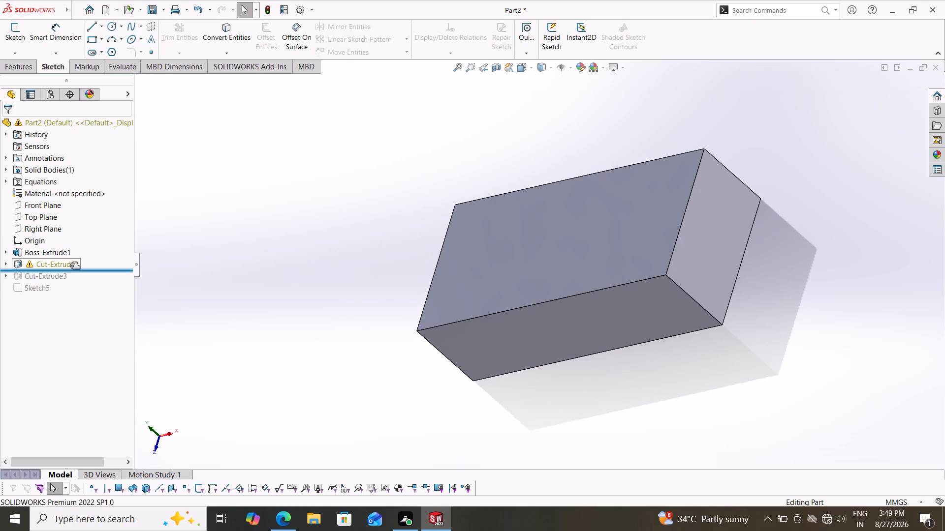
{"action": "right_click", "coordinate": [70, 265]}
{"action": "left_click", "coordinate": [56, 261]}
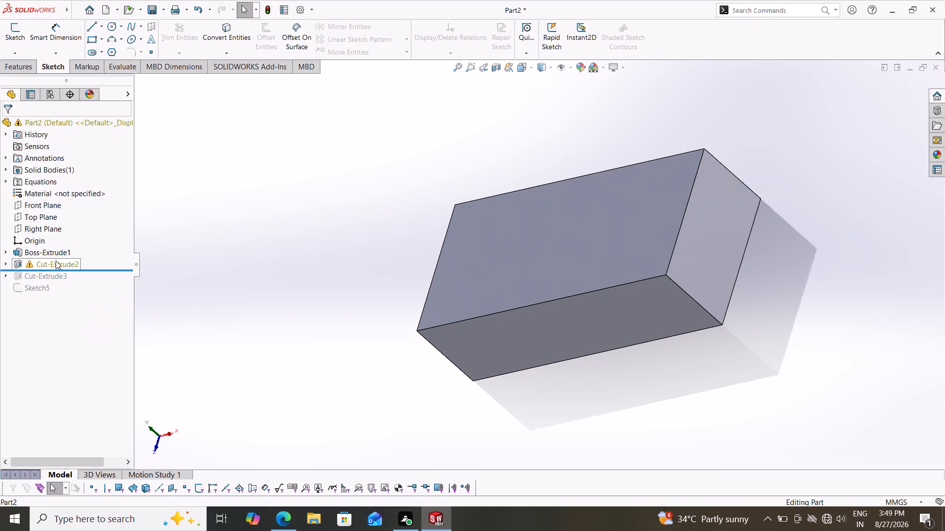
{"action": "right_click", "coordinate": [56, 261]}
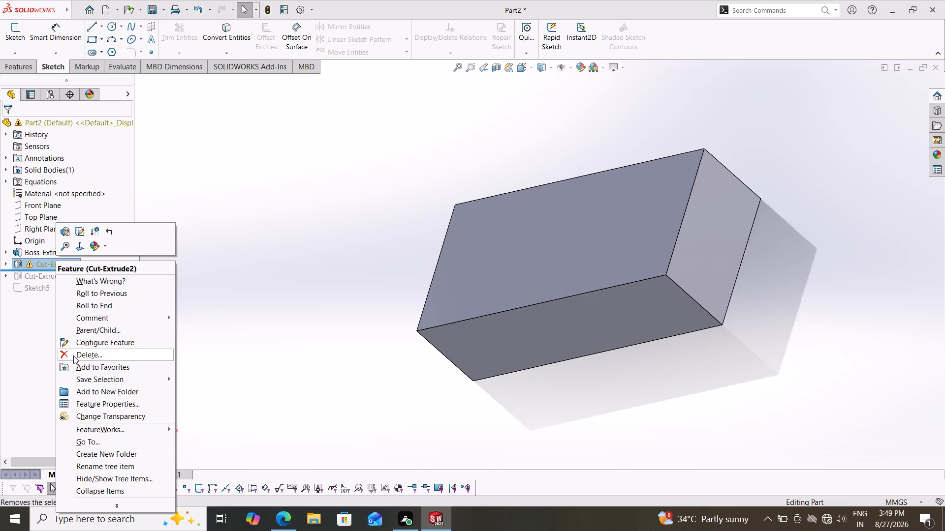
{"action": "left_click", "coordinate": [73, 355]}
{"action": "left_click", "coordinate": [544, 194]}
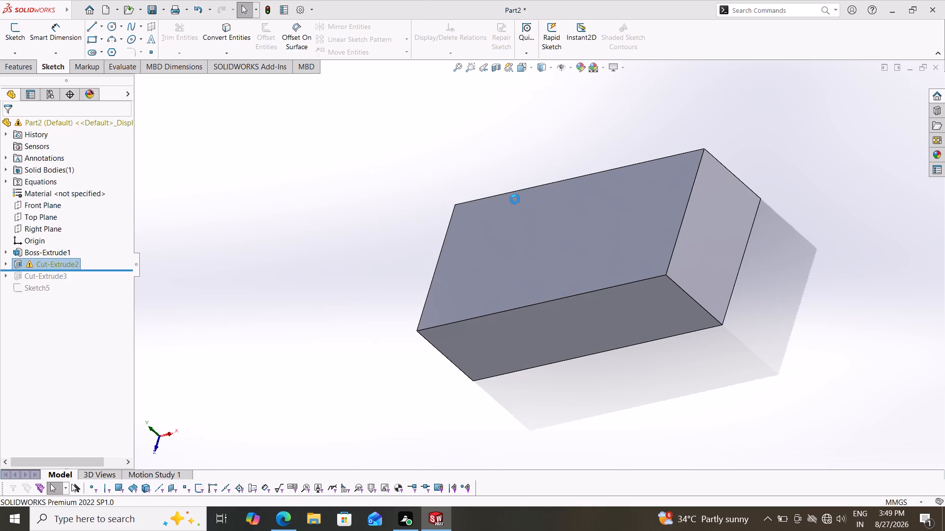
{"action": "left_click", "coordinate": [349, 96]}
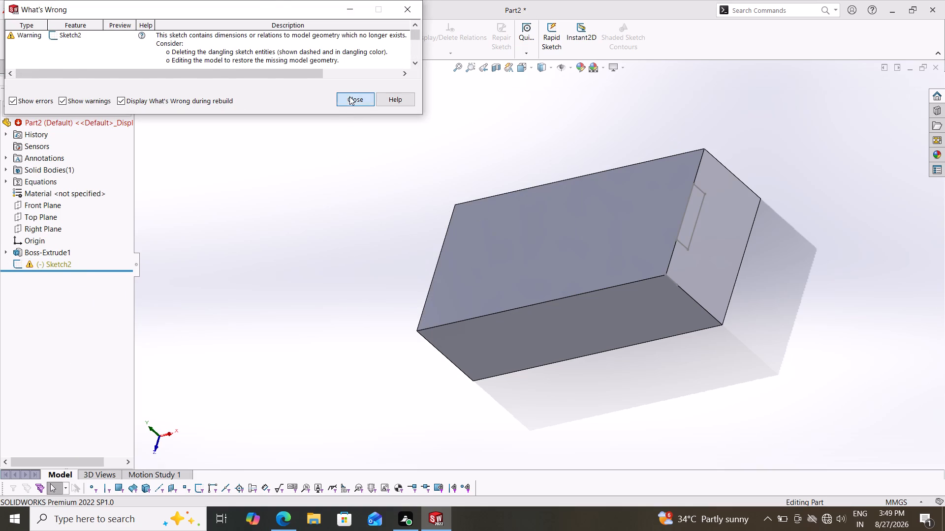
Delete the leftover slot sketch, Sketch2.
{"action": "right_click", "coordinate": [42, 271]}
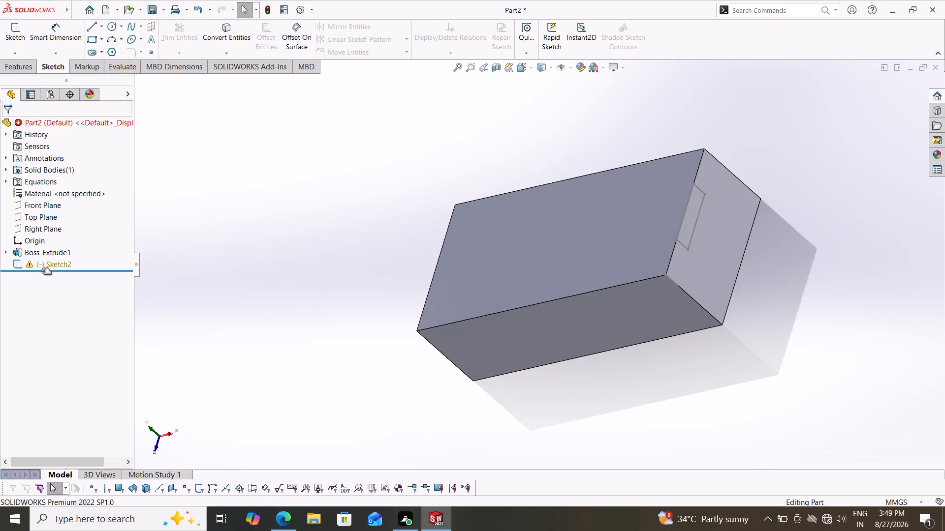
{"action": "right_click", "coordinate": [44, 261]}
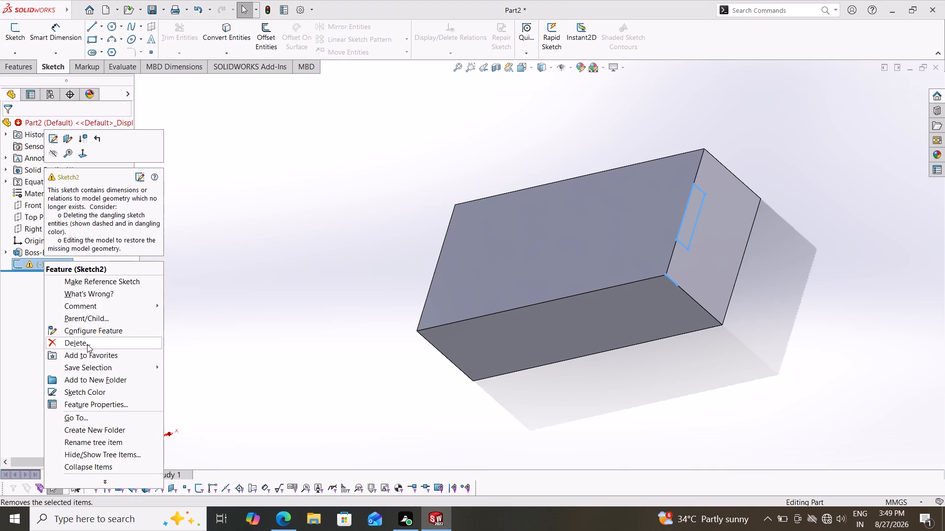
{"action": "left_click", "coordinate": [87, 344]}
{"action": "left_click", "coordinate": [550, 197]}
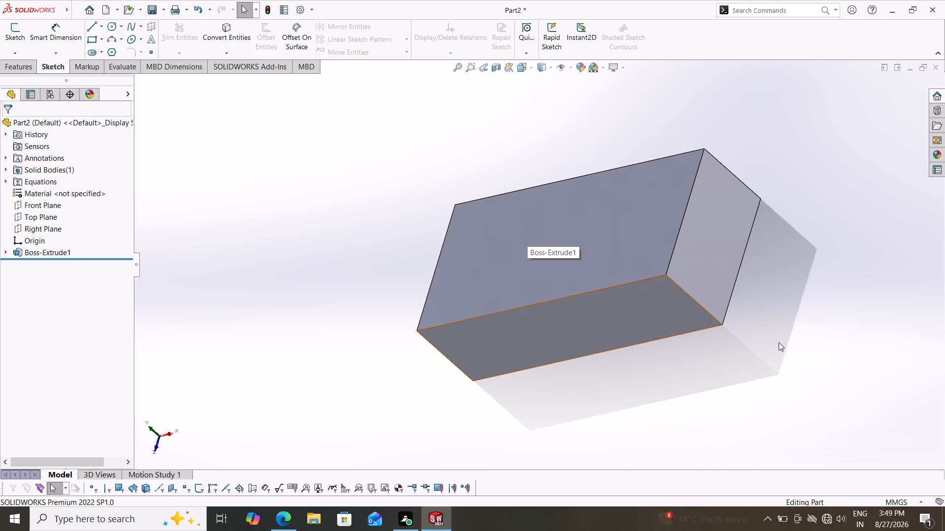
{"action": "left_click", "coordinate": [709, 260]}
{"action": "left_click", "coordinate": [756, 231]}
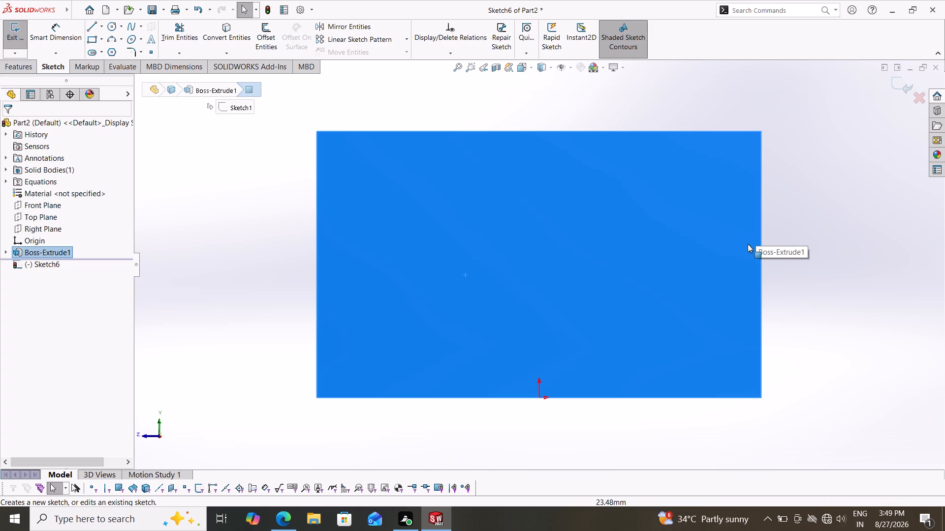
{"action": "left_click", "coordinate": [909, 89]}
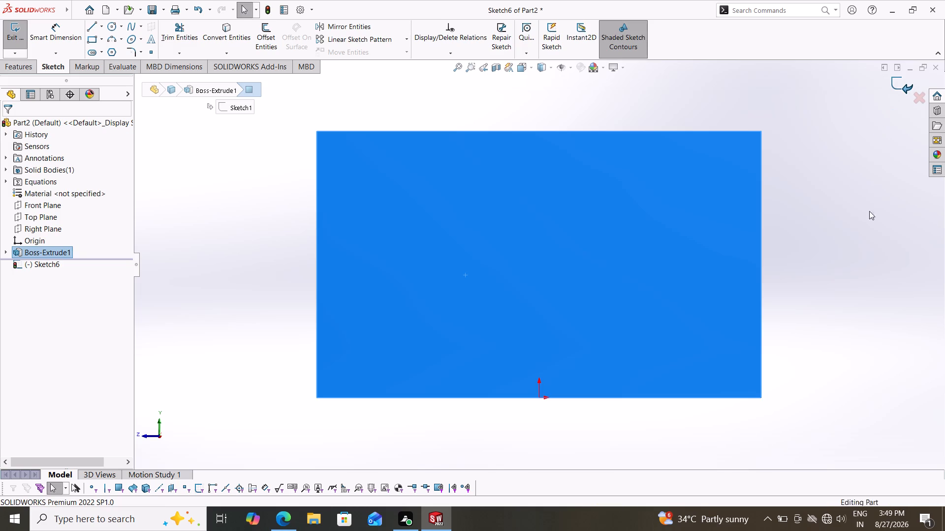
Sketch a corner rectangle about 23 × 5 mm on the block's 50 × 30 mm end face, starting on its top edge.
{"action": "middle_click_drag", "start_coordinate": [800, 312], "coordinate": [791, 314]}
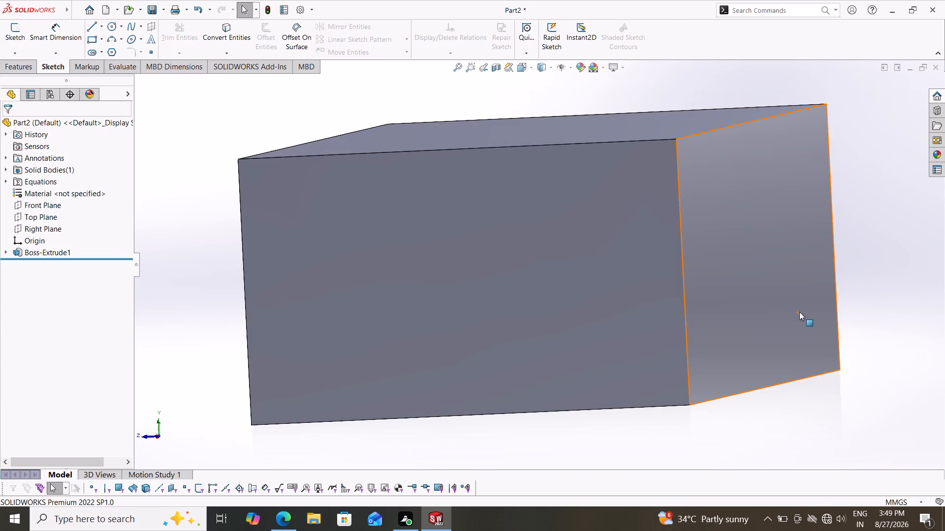
{"action": "left_click", "coordinate": [507, 322]}
{"action": "left_click", "coordinate": [554, 295]}
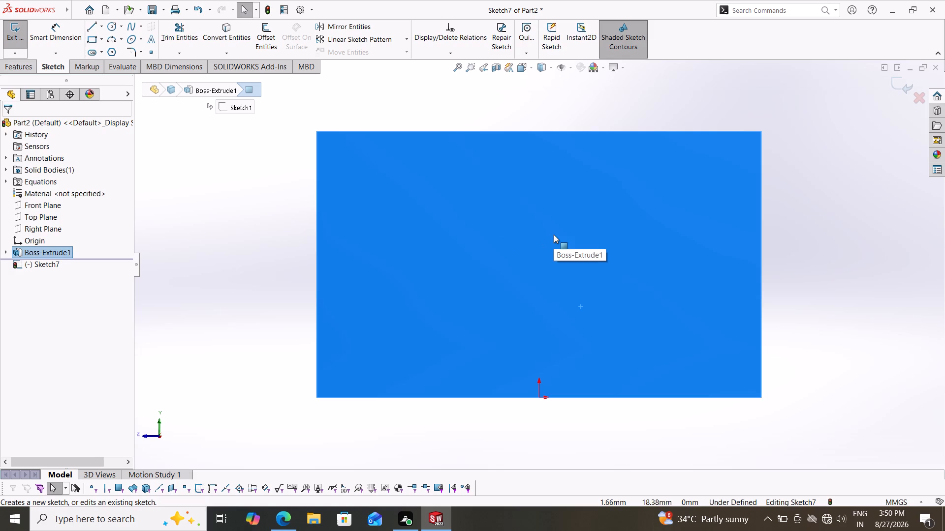
{"action": "left_click", "coordinate": [102, 40]}
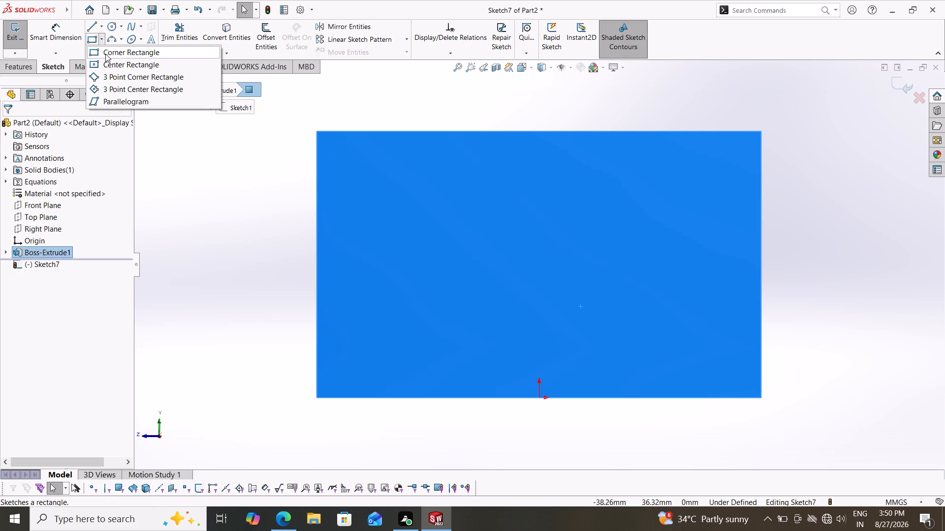
{"action": "left_click", "coordinate": [105, 54]}
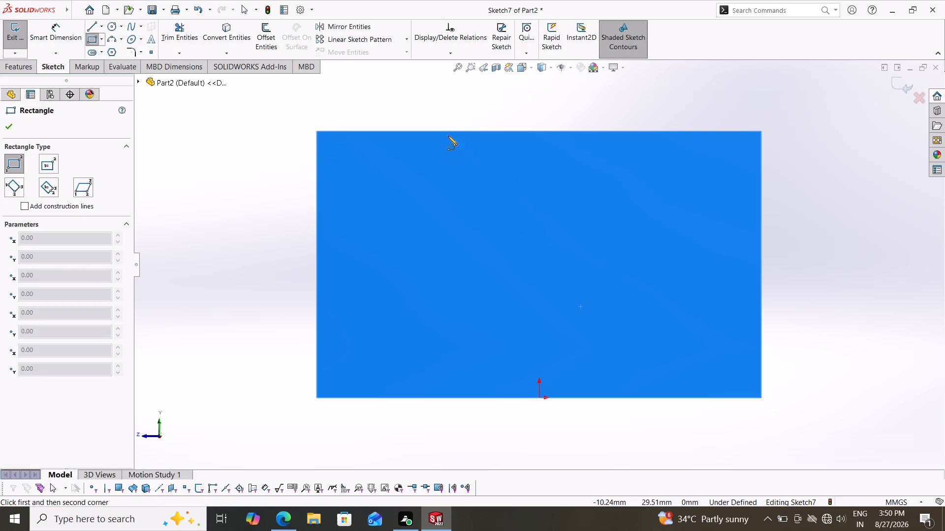
{"action": "left_click", "coordinate": [446, 131]}
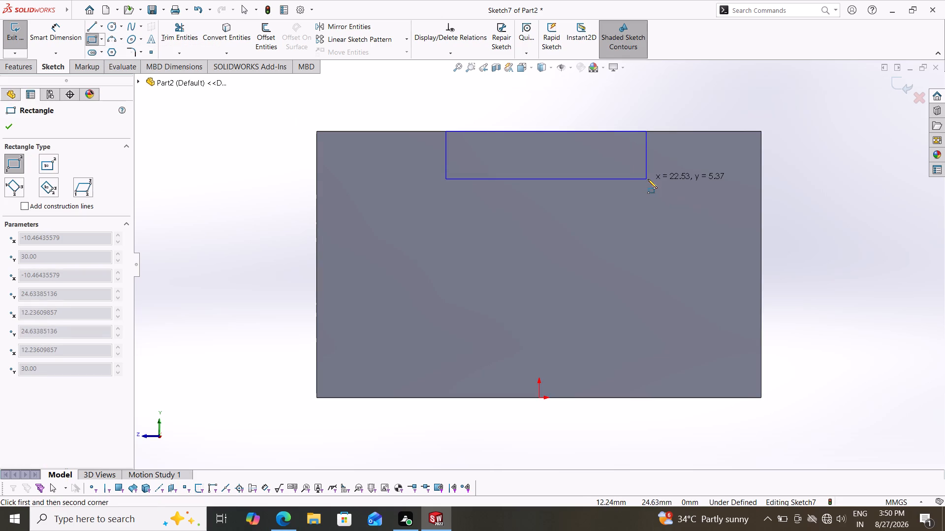
{"action": "left_click", "coordinate": [648, 179]}
{"action": "key", "text": "Escape"}
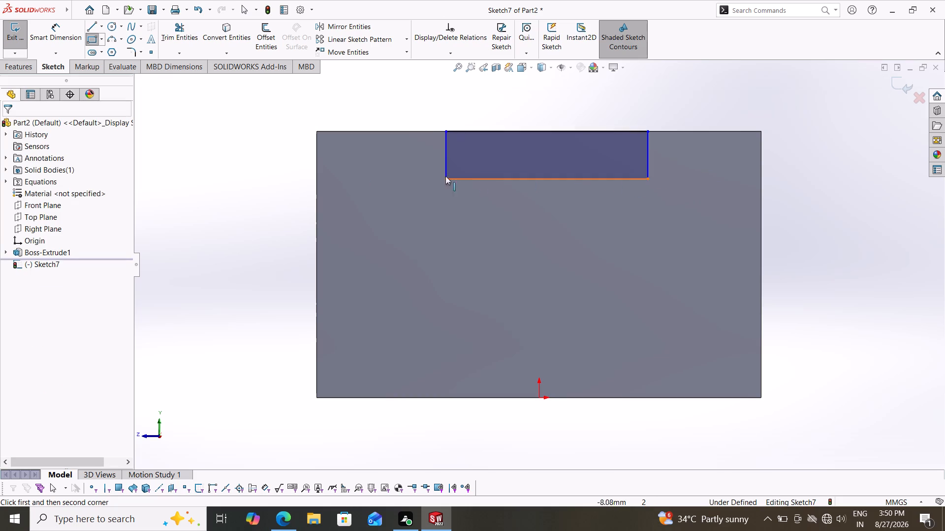
Dimension the rectangle 22 mm wide and 6 mm high, with its upper starting corner 11 mm horizontally from the origin.
{"action": "left_click", "coordinate": [63, 23]}
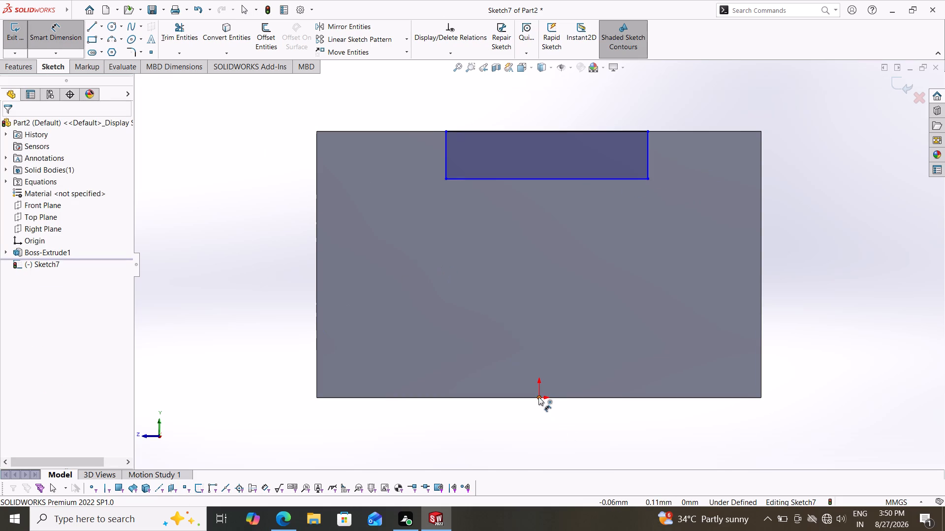
{"action": "left_click_drag", "start_coordinate": [538, 397], "coordinate": [534, 388]}
{"action": "left_click", "coordinate": [444, 129]}
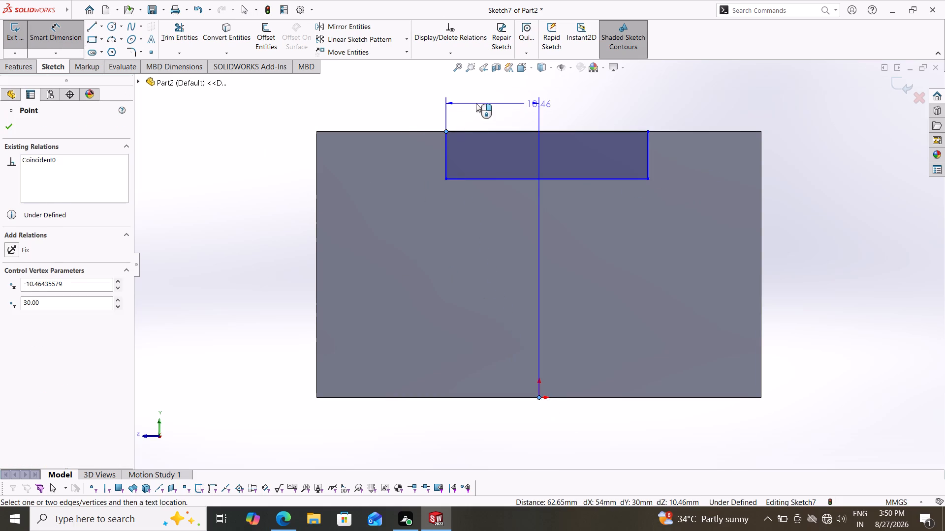
{"action": "left_click", "coordinate": [476, 103]}
{"action": "type", "text": "11"}
{"action": "key", "text": "Return"}
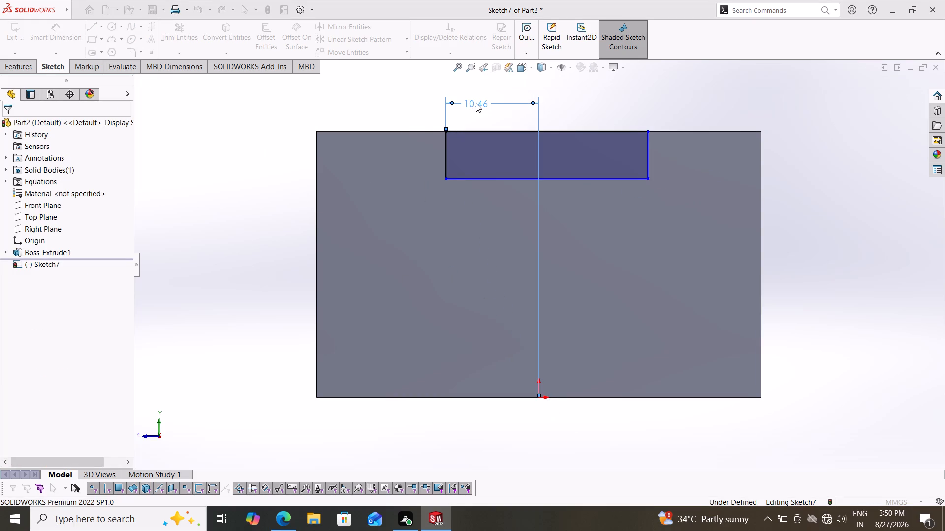
{"action": "left_click", "coordinate": [508, 177]}
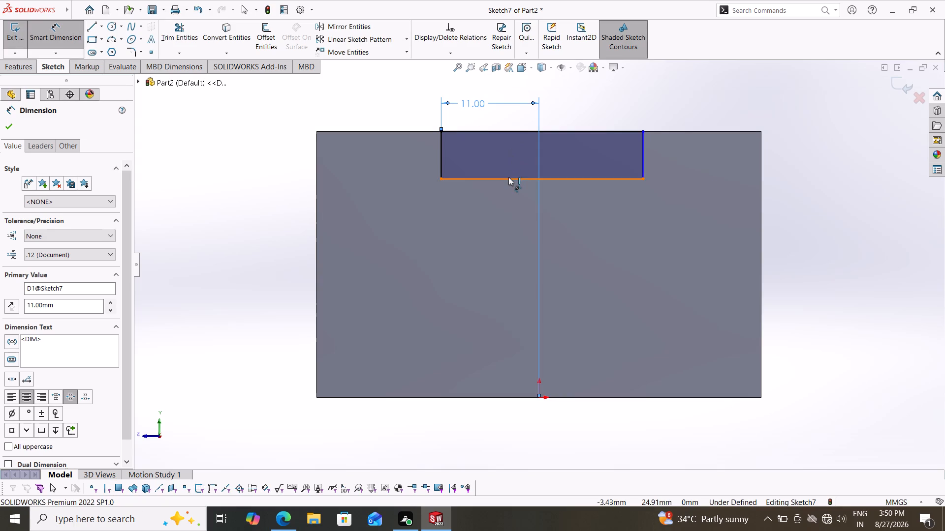
{"action": "left_click", "coordinate": [512, 230]}
{"action": "type", "text": "22"}
{"action": "key", "text": "Return"}
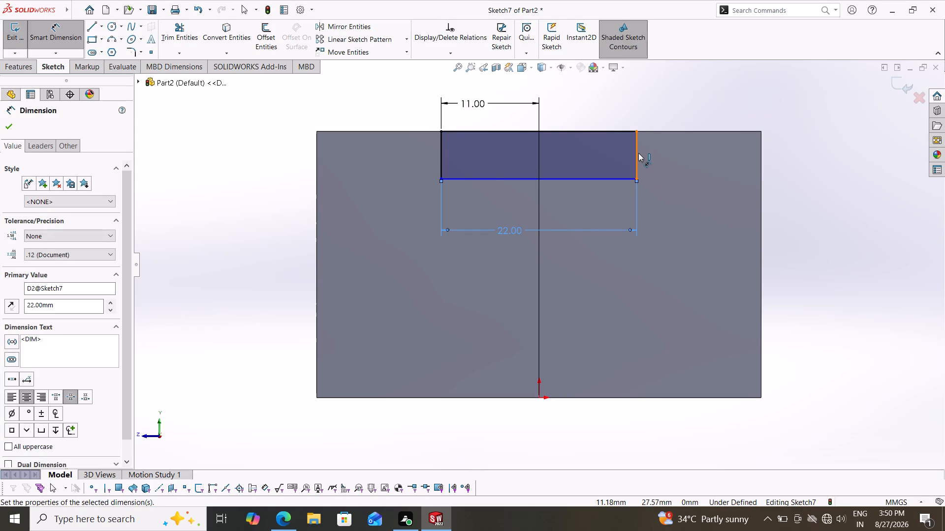
{"action": "left_click", "coordinate": [638, 153]}
{"action": "left_click", "coordinate": [682, 154]}
{"action": "key", "text": "6"}
{"action": "key", "text": "Return"}
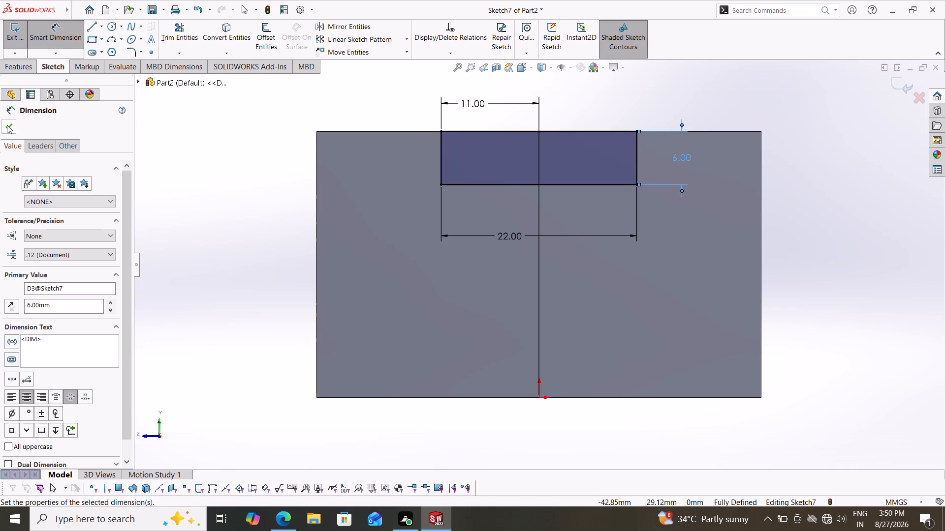
{"action": "left_click", "coordinate": [7, 125]}
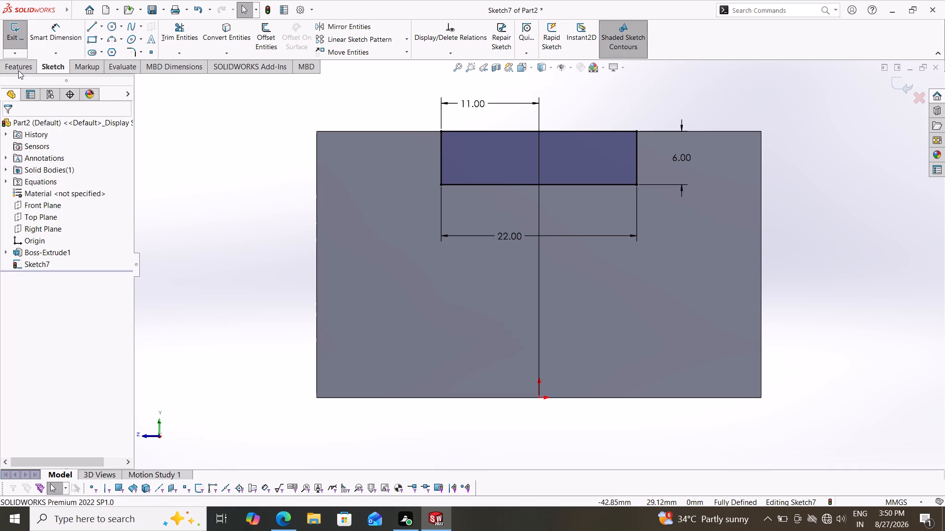
Cut-extrude the rectangle as a blind slot 40 mm deep into the block.
{"action": "left_click", "coordinate": [18, 70]}
{"action": "left_click", "coordinate": [172, 32]}
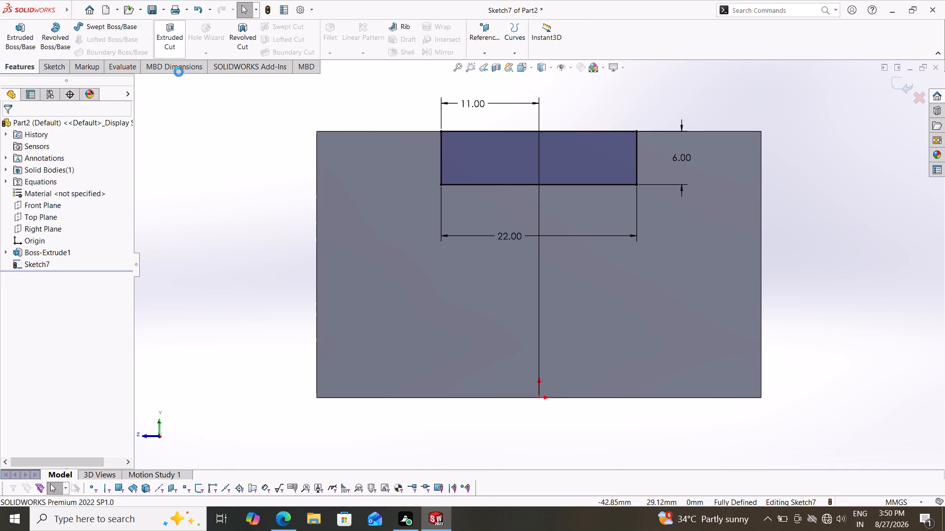
{"action": "middle_click_drag", "start_coordinate": [199, 156], "coordinate": [215, 172]}
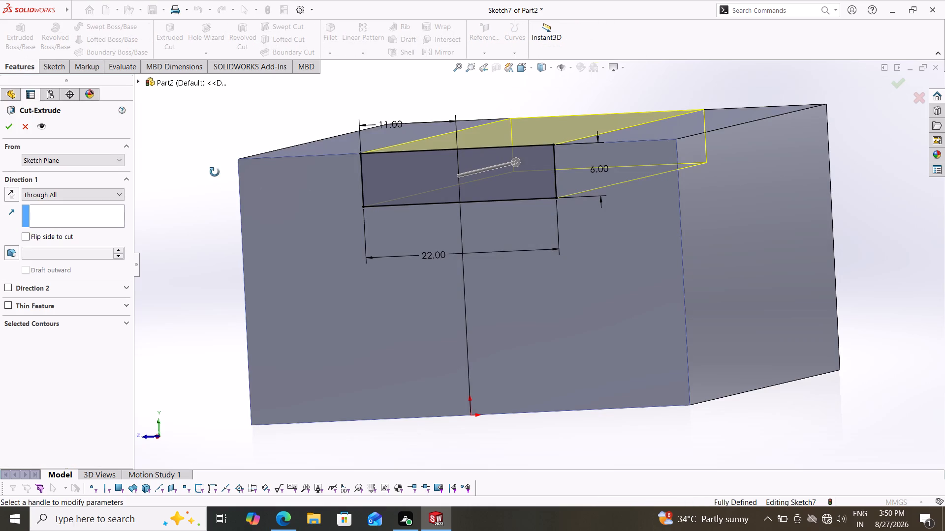
{"action": "middle_click_drag", "start_coordinate": [215, 172], "coordinate": [254, 187]}
{"action": "left_click", "coordinate": [93, 195]}
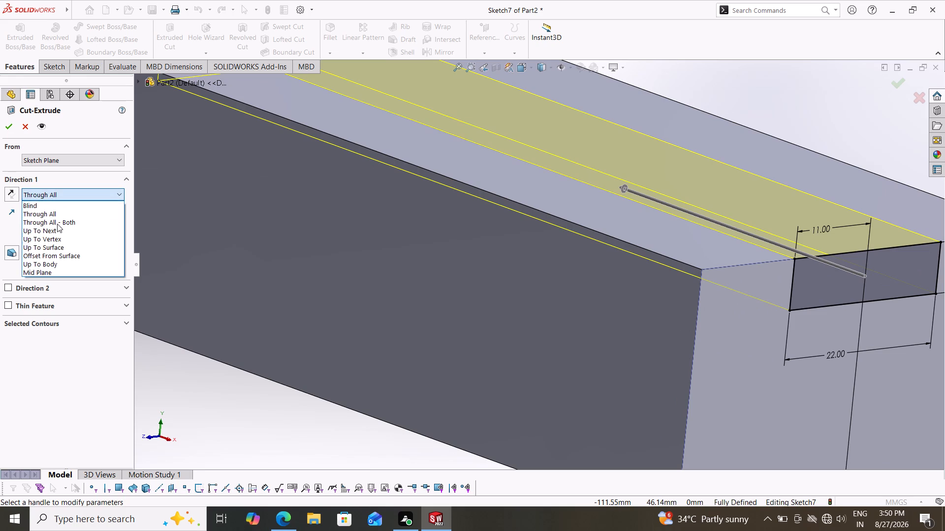
{"action": "left_click", "coordinate": [63, 206]}
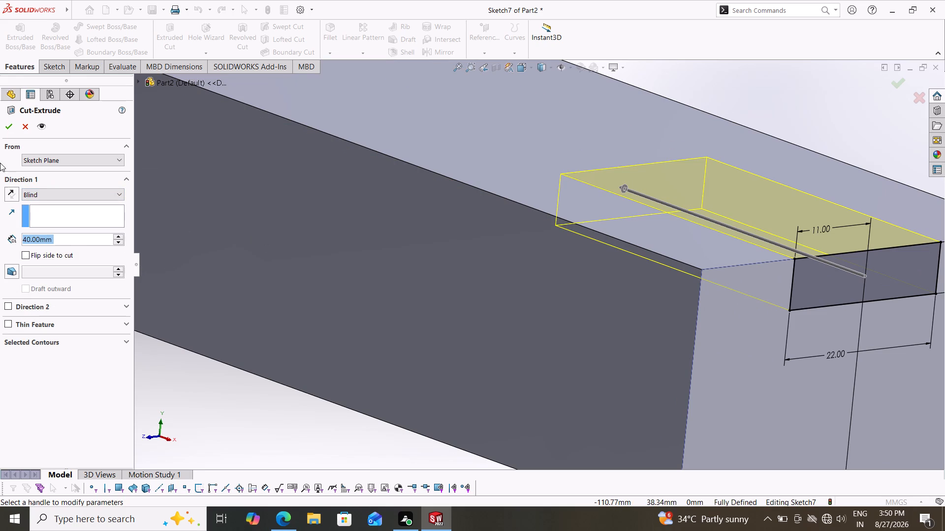
{"action": "left_click", "coordinate": [6, 126]}
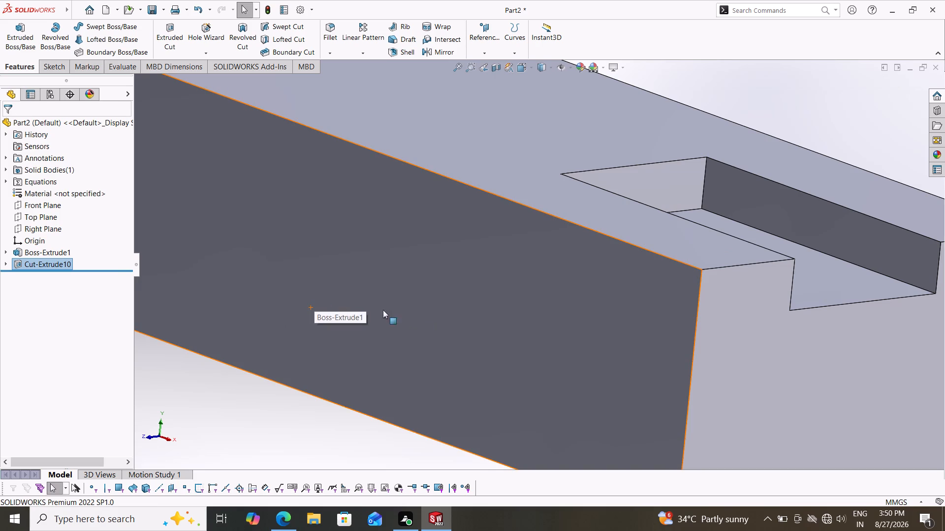
Sketch a 28 mm diameter circle on the block's top face, centred on the midpoint of the slot's inner end edge.
{"action": "left_click", "coordinate": [582, 202]}
{"action": "left_click", "coordinate": [623, 173]}
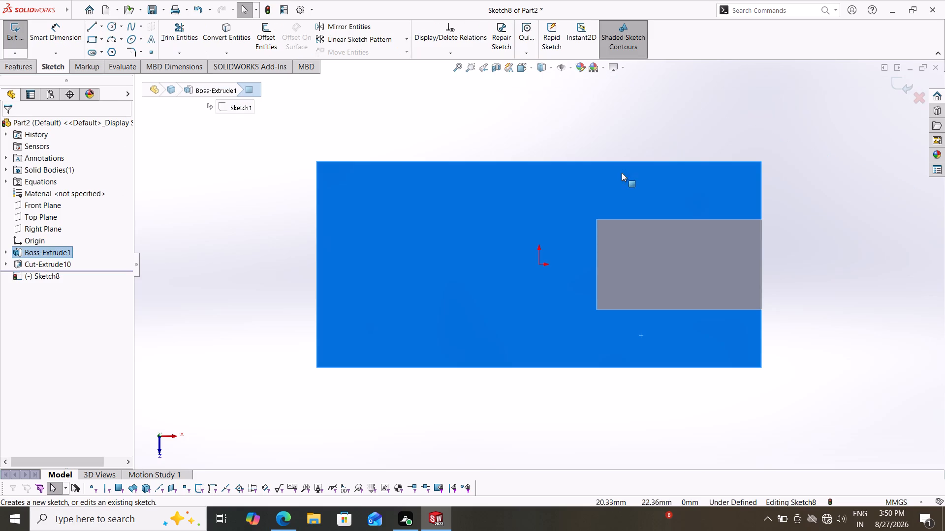
{"action": "key", "text": "Escape"}
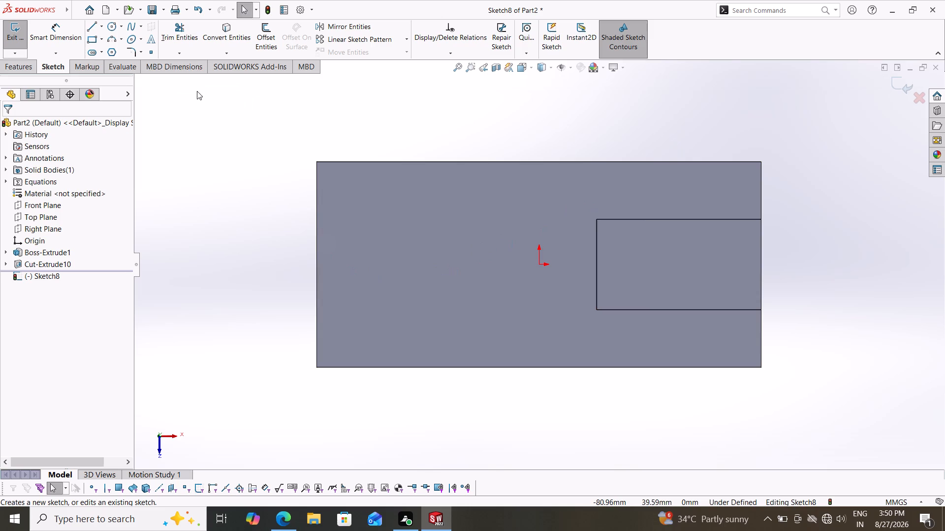
{"action": "left_click", "coordinate": [110, 25]}
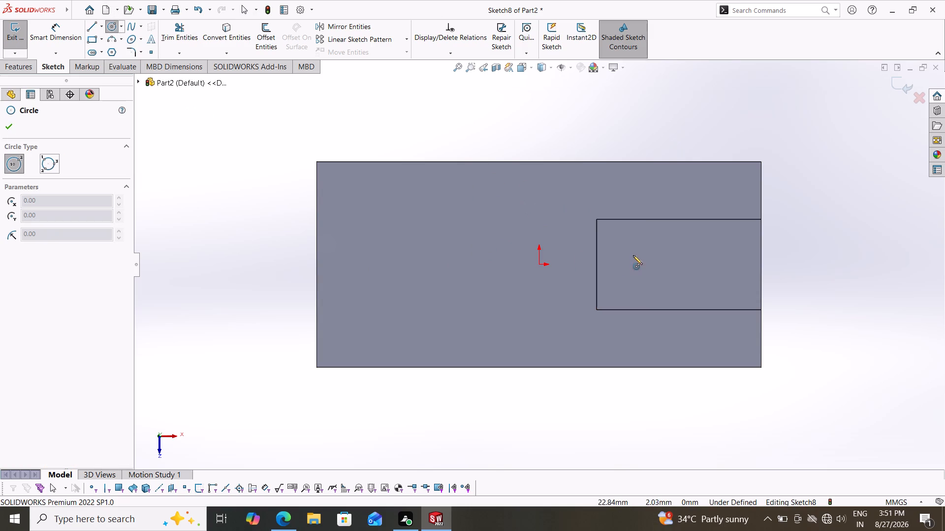
{"action": "left_click", "coordinate": [597, 264]}
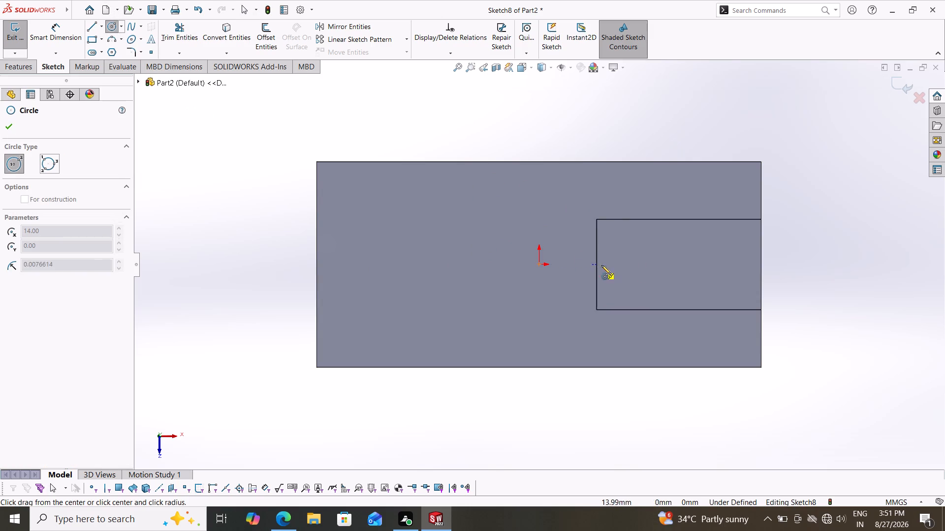
{"action": "left_click", "coordinate": [642, 265]}
{"action": "left_click", "coordinate": [62, 29]}
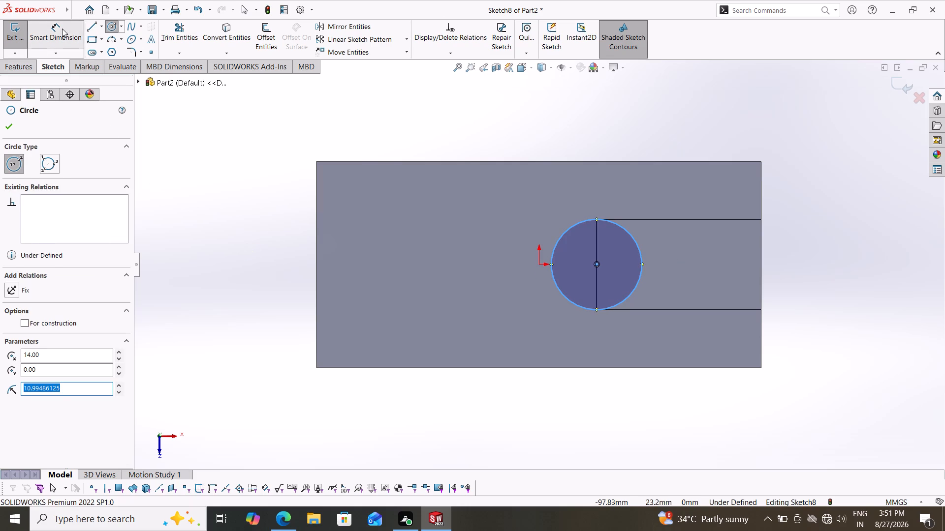
{"action": "left_click", "coordinate": [641, 249]}
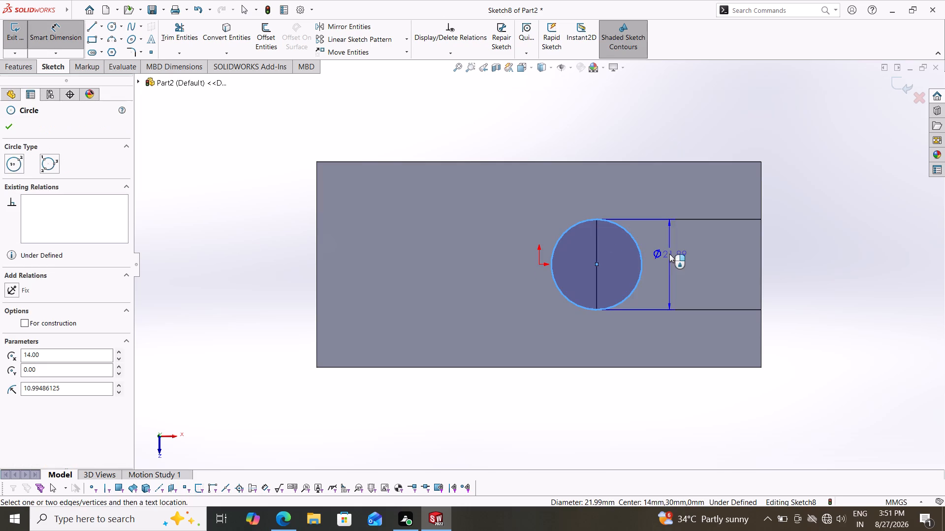
{"action": "left_click", "coordinate": [669, 254]}
{"action": "type", "text": "28"}
{"action": "key", "text": "Return"}
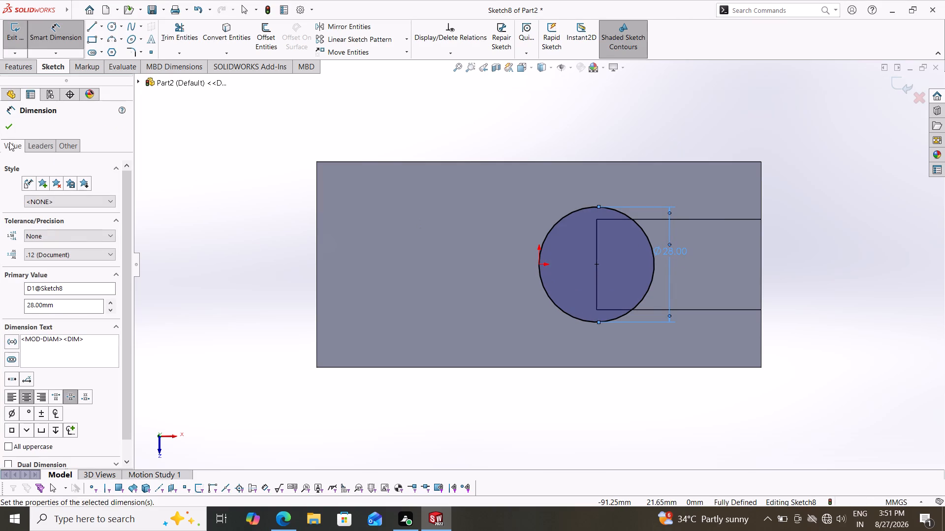
{"action": "left_click", "coordinate": [10, 125]}
Cut-extrude the 28 mm circle Through All to make the hole at the slot's inner end.
{"action": "left_click", "coordinate": [20, 64]}
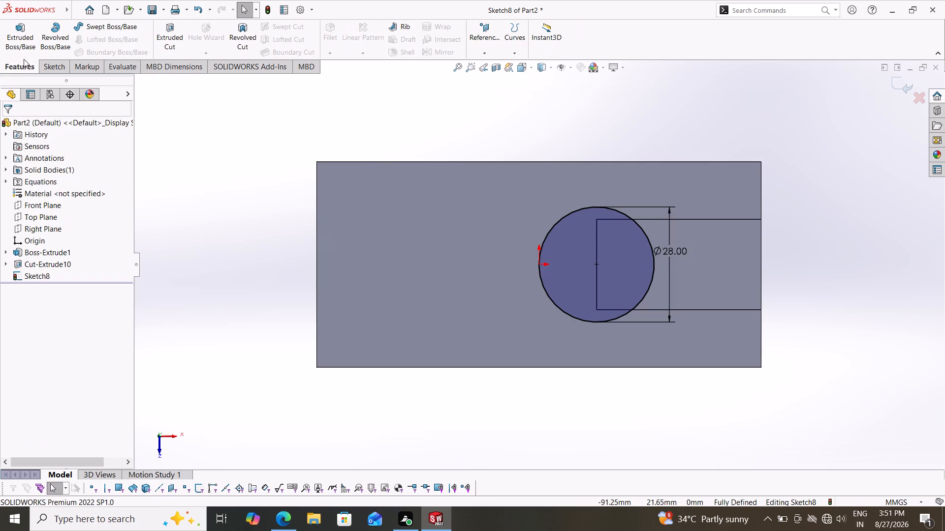
{"action": "left_click", "coordinate": [175, 36]}
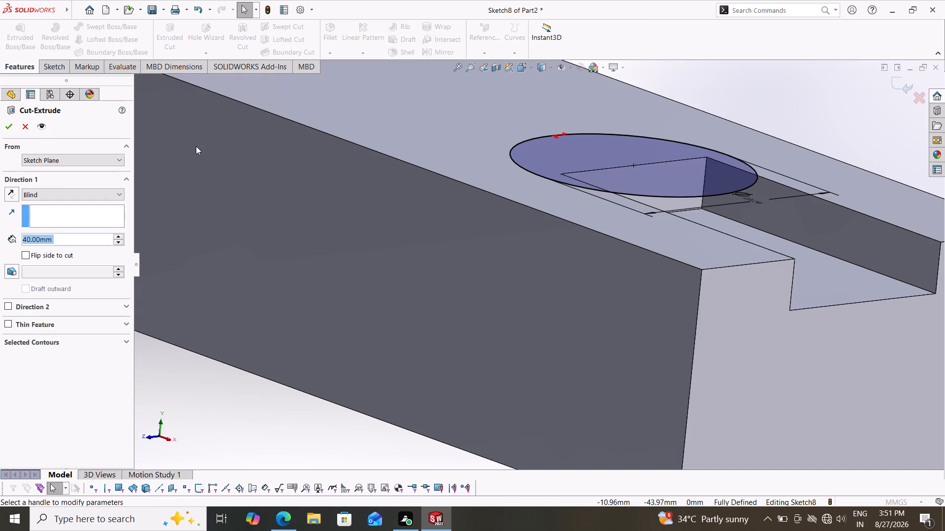
{"action": "left_click", "coordinate": [29, 192]}
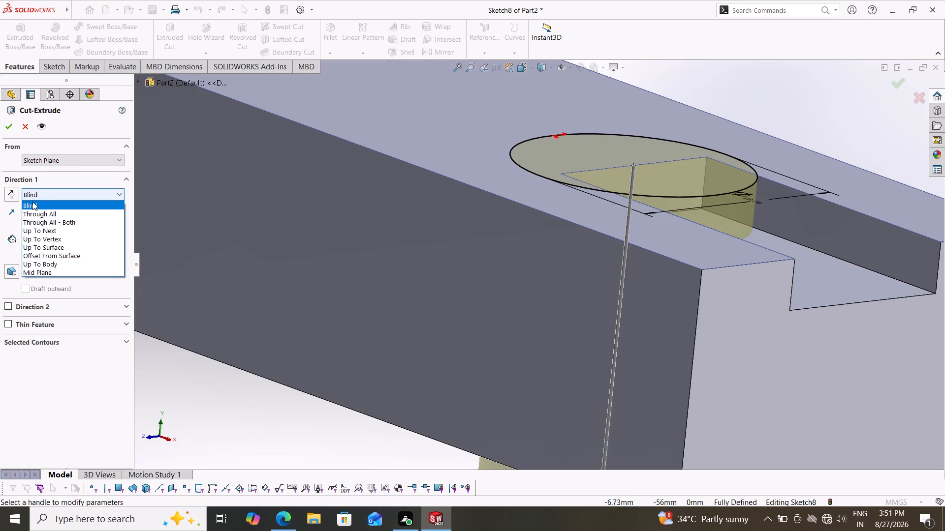
{"action": "left_click", "coordinate": [35, 211]}
{"action": "left_click", "coordinate": [7, 124]}
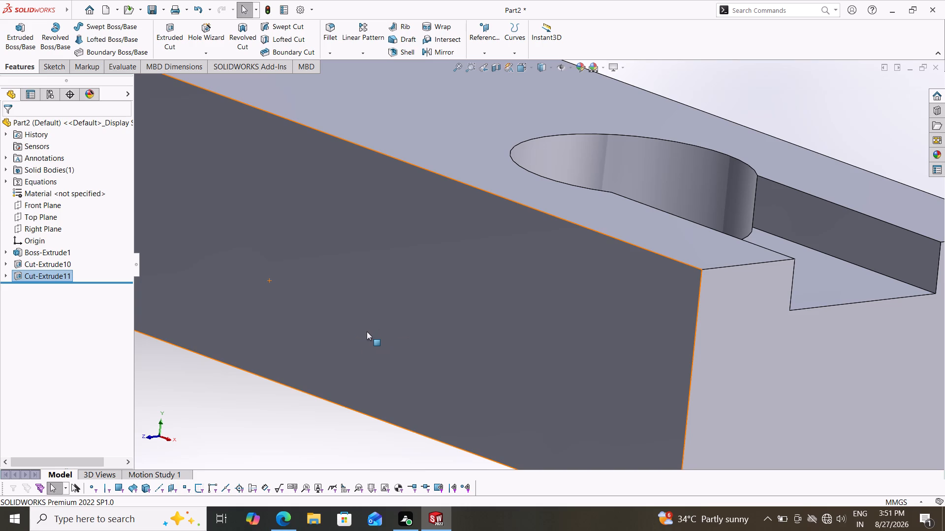
Sketch two 14 mm by 6 mm rectangles on the block's slotted end face, one in each upper corner beside the slot.
{"action": "left_click", "coordinate": [738, 356]}
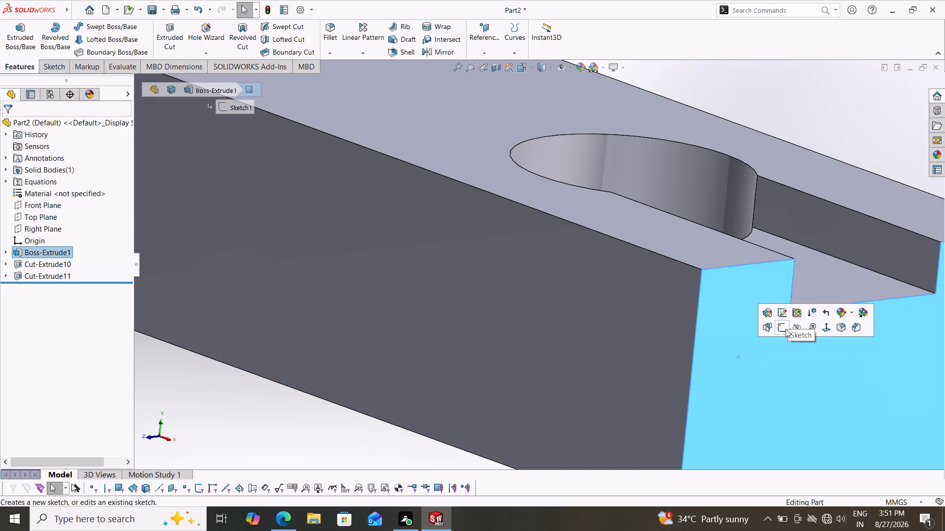
{"action": "left_click", "coordinate": [786, 329]}
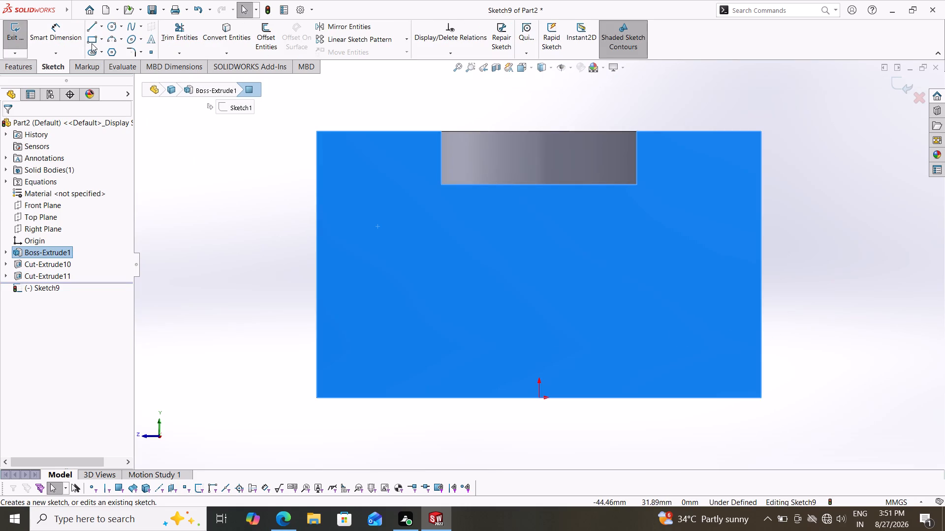
{"action": "left_click", "coordinate": [91, 39]}
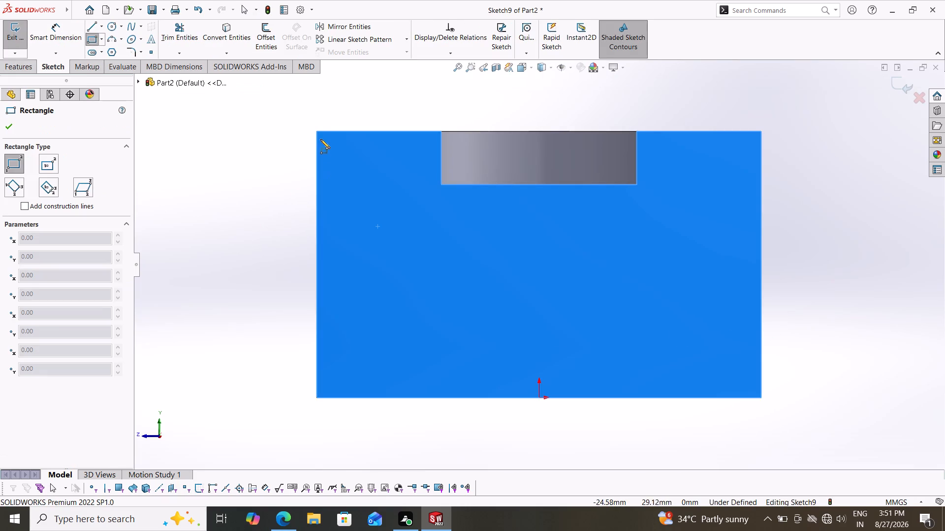
{"action": "left_click", "coordinate": [317, 132]}
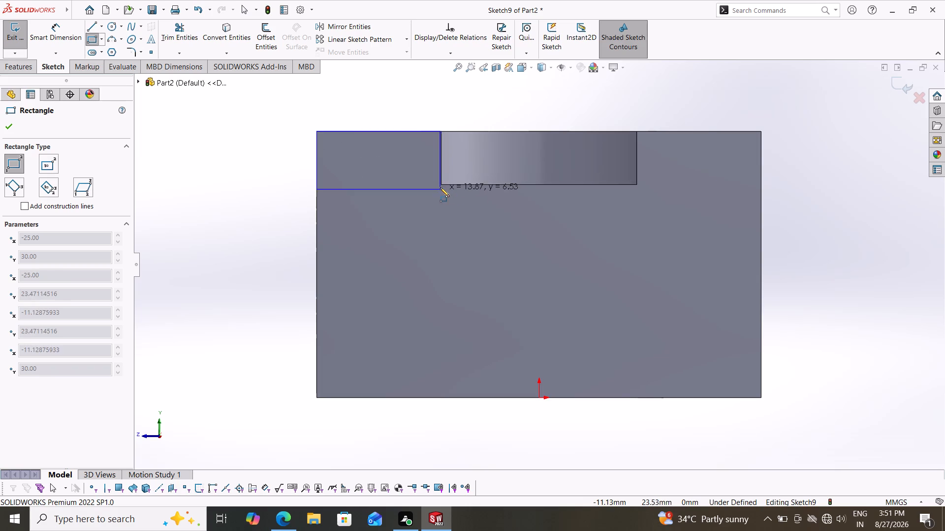
{"action": "left_click", "coordinate": [442, 186]}
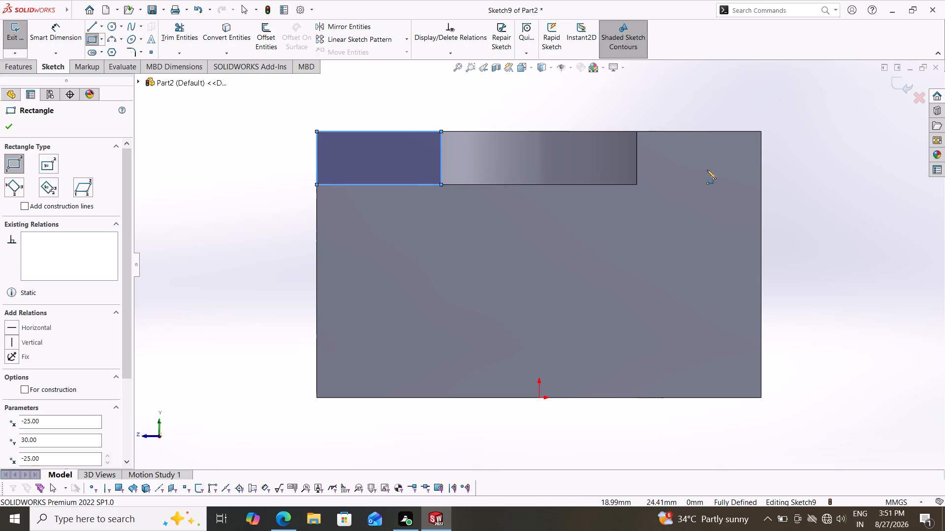
{"action": "left_click", "coordinate": [638, 132]}
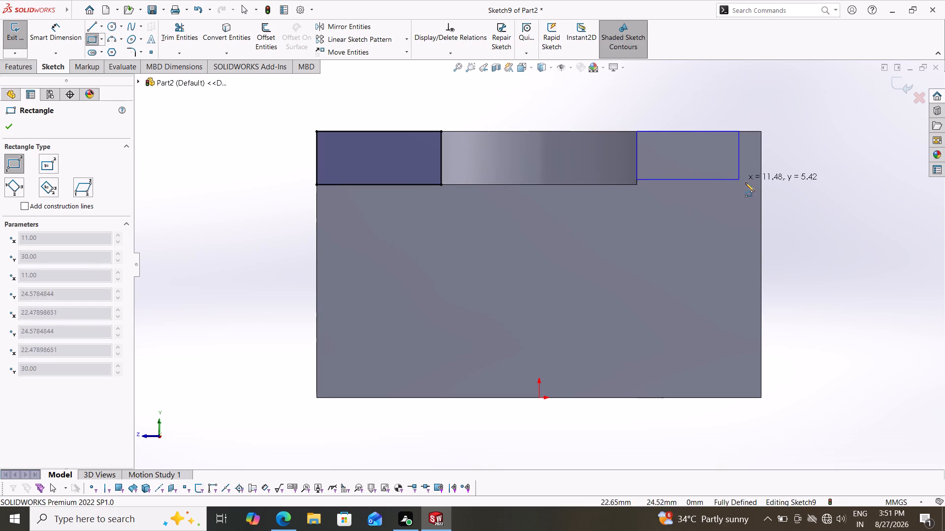
{"action": "left_click", "coordinate": [760, 187]}
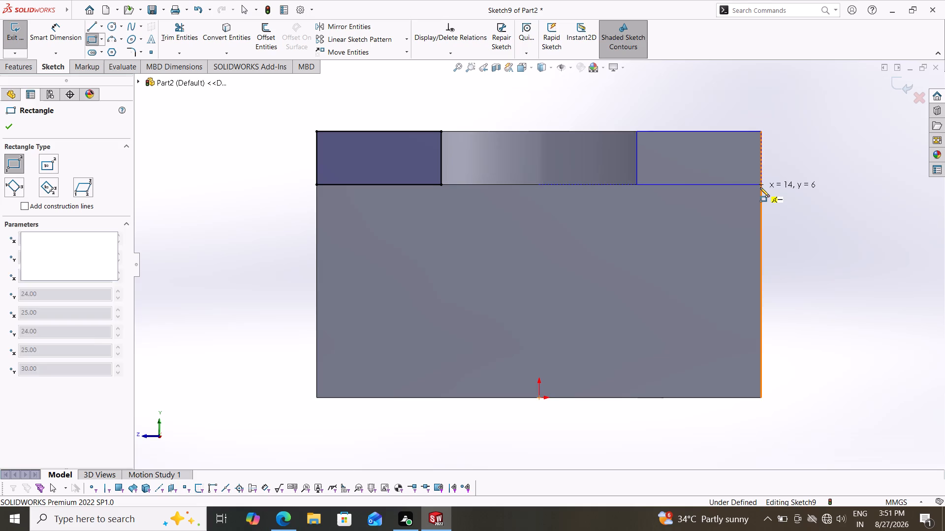
{"action": "key", "text": "Escape"}
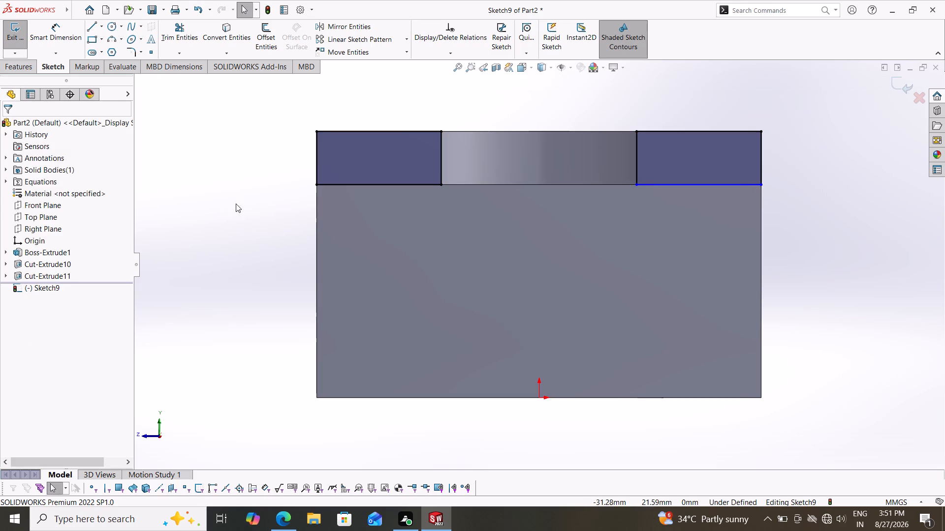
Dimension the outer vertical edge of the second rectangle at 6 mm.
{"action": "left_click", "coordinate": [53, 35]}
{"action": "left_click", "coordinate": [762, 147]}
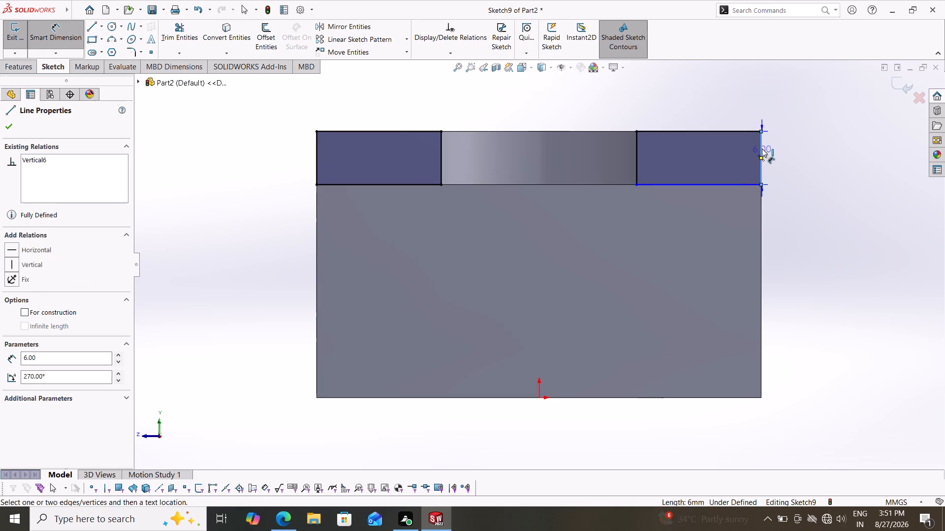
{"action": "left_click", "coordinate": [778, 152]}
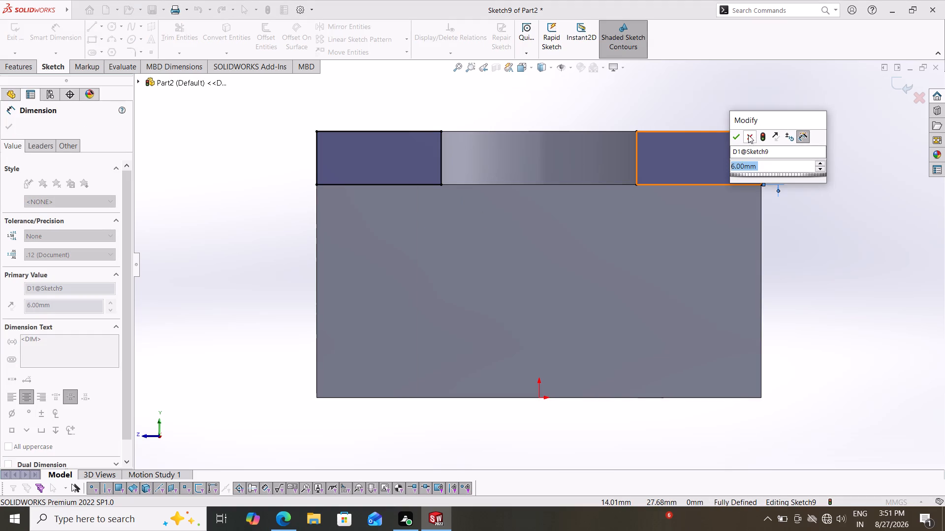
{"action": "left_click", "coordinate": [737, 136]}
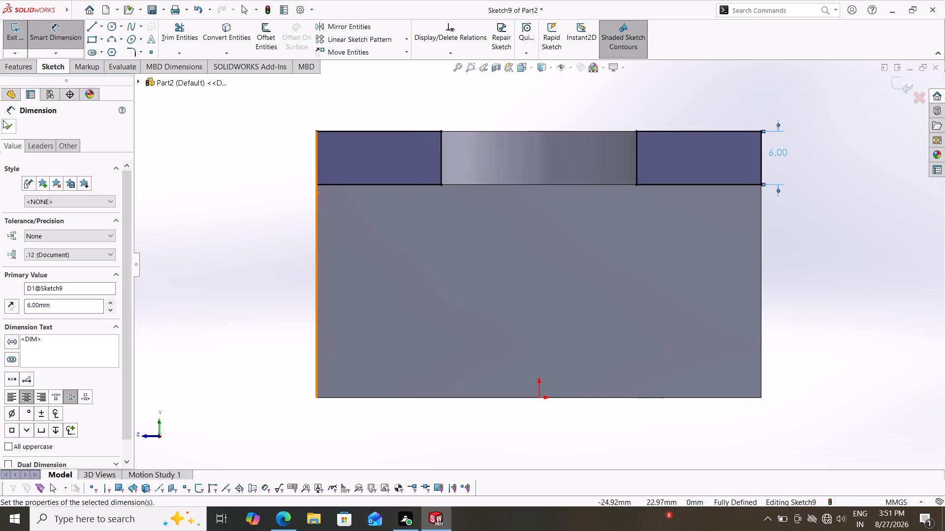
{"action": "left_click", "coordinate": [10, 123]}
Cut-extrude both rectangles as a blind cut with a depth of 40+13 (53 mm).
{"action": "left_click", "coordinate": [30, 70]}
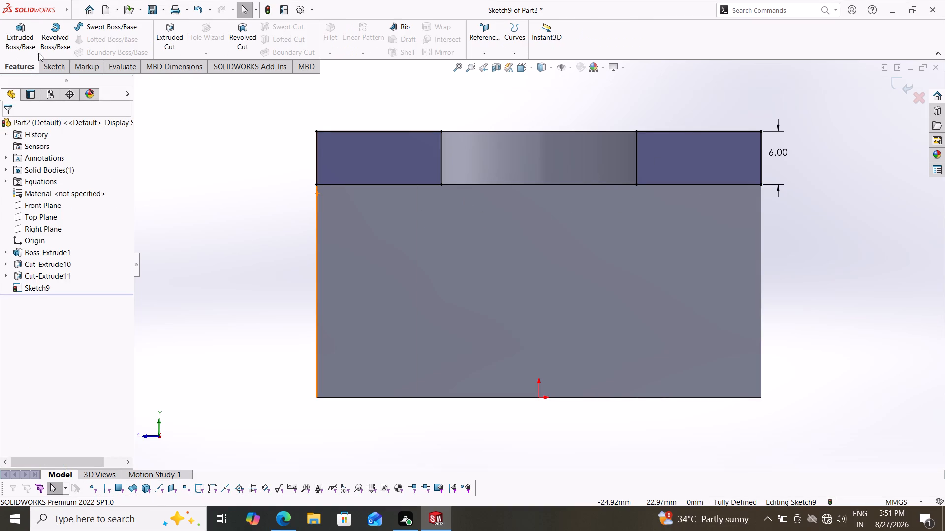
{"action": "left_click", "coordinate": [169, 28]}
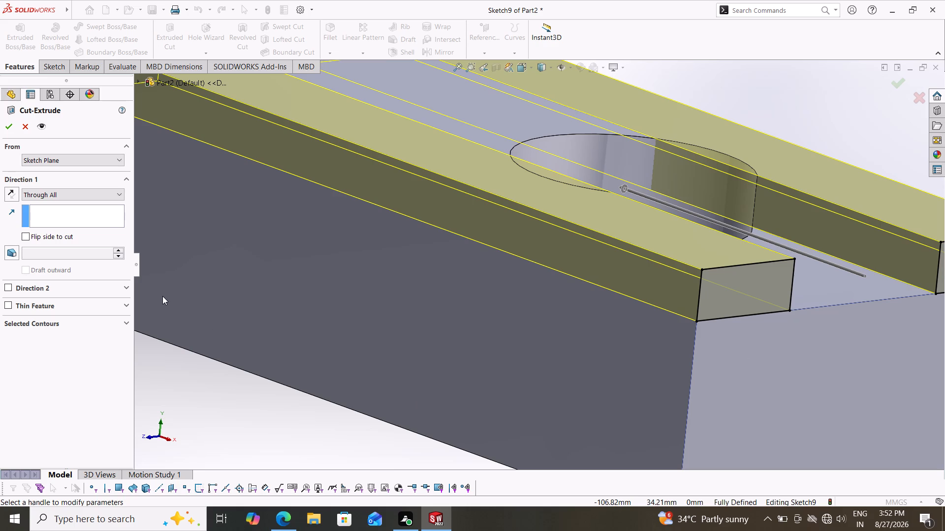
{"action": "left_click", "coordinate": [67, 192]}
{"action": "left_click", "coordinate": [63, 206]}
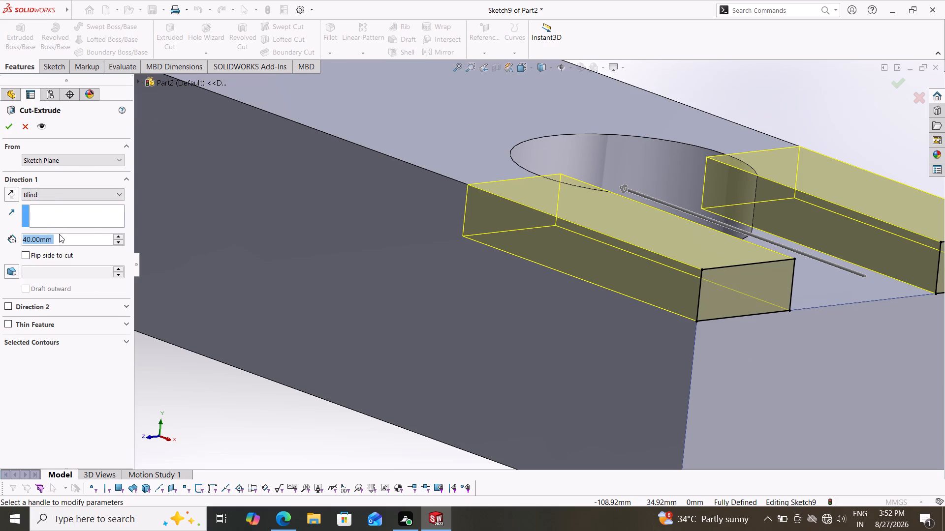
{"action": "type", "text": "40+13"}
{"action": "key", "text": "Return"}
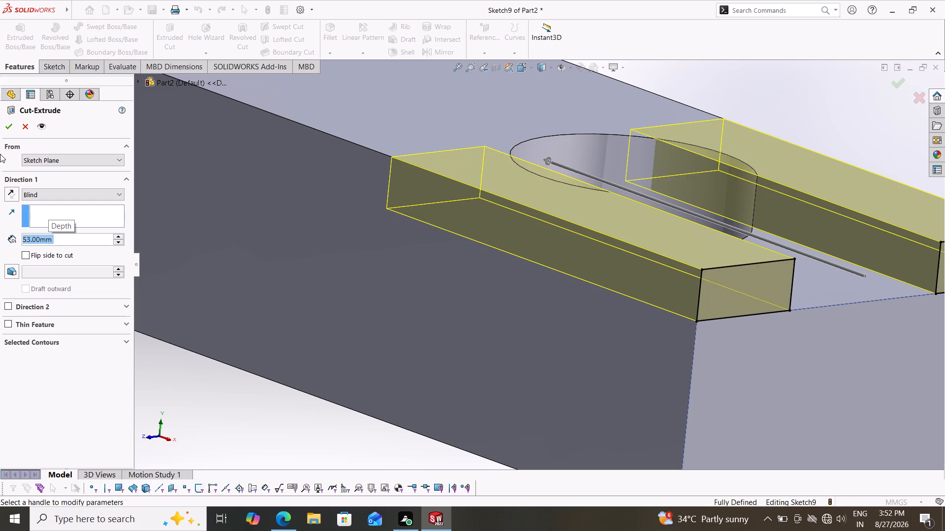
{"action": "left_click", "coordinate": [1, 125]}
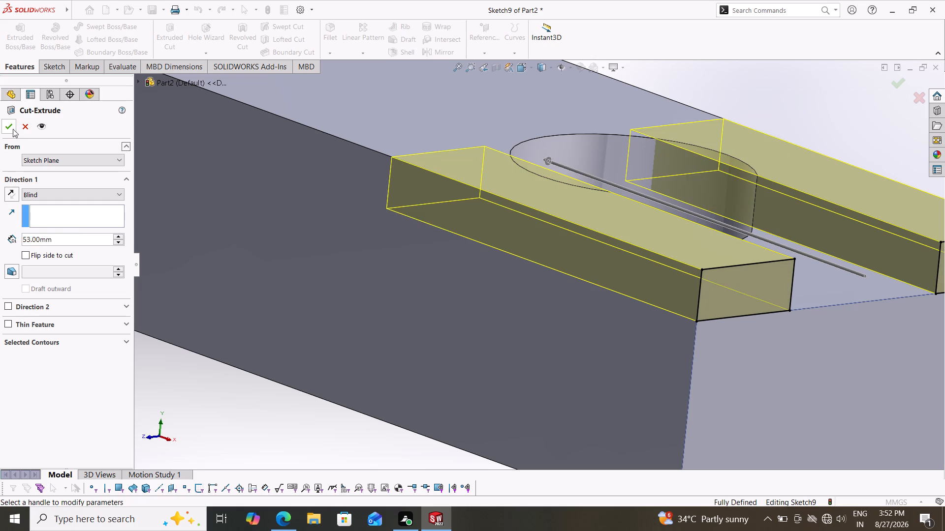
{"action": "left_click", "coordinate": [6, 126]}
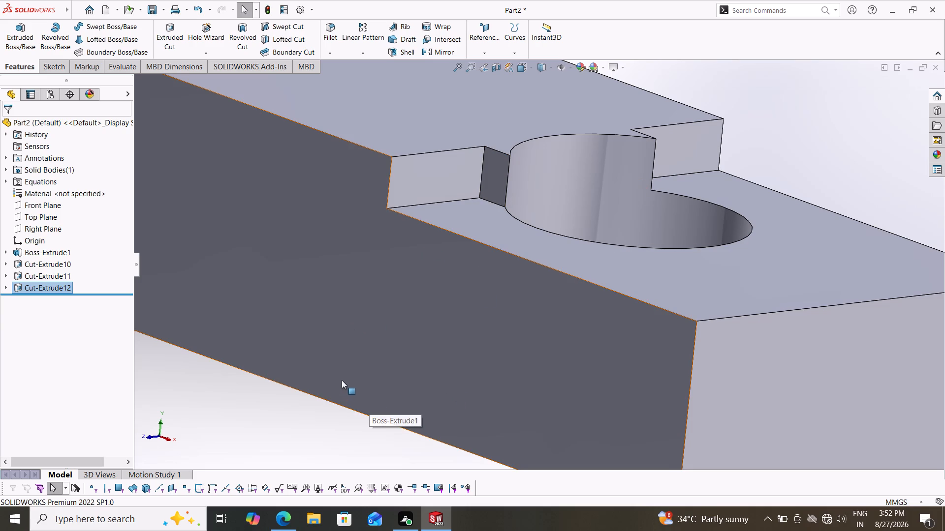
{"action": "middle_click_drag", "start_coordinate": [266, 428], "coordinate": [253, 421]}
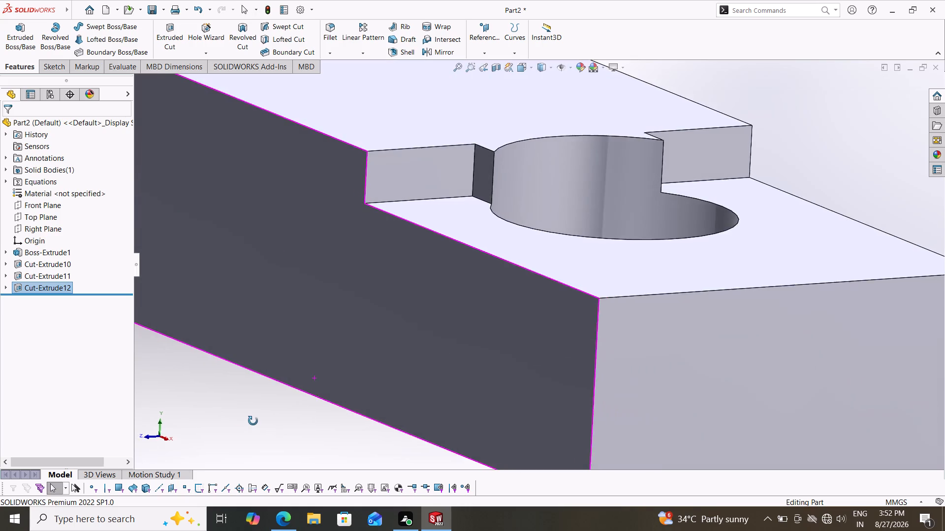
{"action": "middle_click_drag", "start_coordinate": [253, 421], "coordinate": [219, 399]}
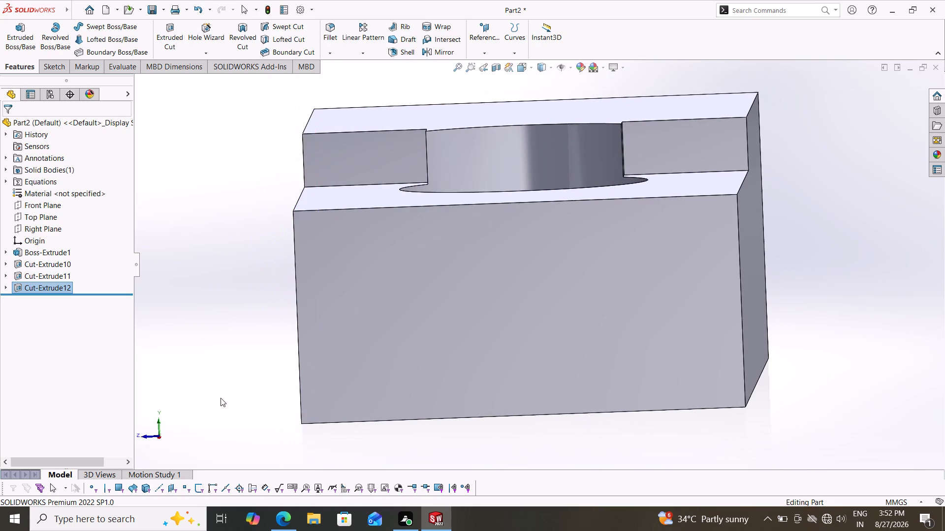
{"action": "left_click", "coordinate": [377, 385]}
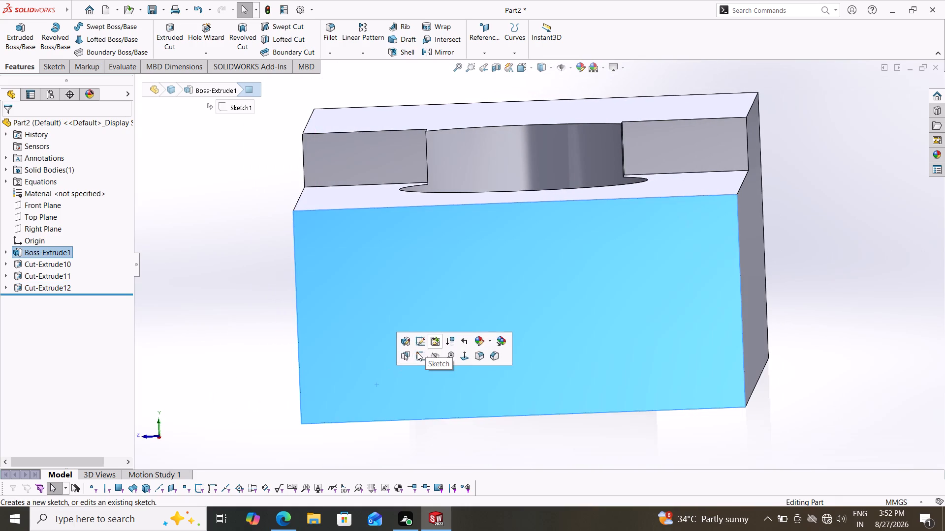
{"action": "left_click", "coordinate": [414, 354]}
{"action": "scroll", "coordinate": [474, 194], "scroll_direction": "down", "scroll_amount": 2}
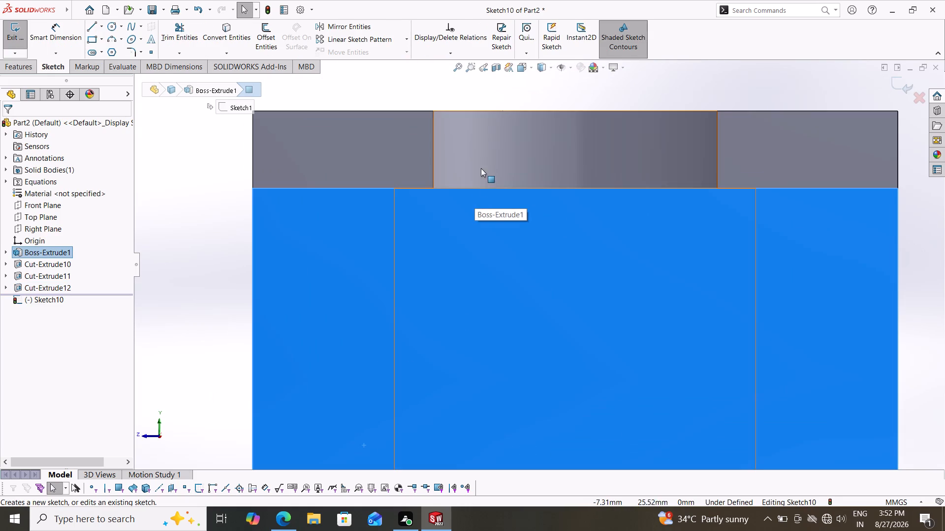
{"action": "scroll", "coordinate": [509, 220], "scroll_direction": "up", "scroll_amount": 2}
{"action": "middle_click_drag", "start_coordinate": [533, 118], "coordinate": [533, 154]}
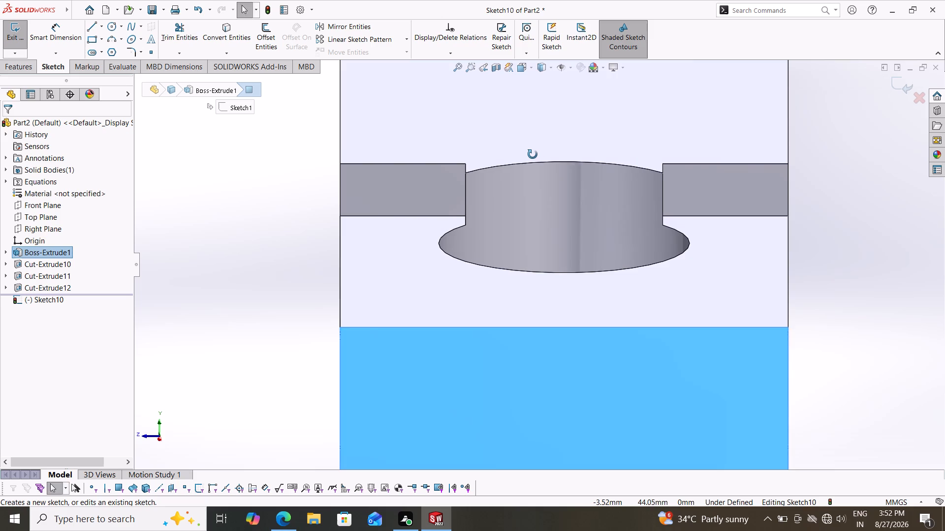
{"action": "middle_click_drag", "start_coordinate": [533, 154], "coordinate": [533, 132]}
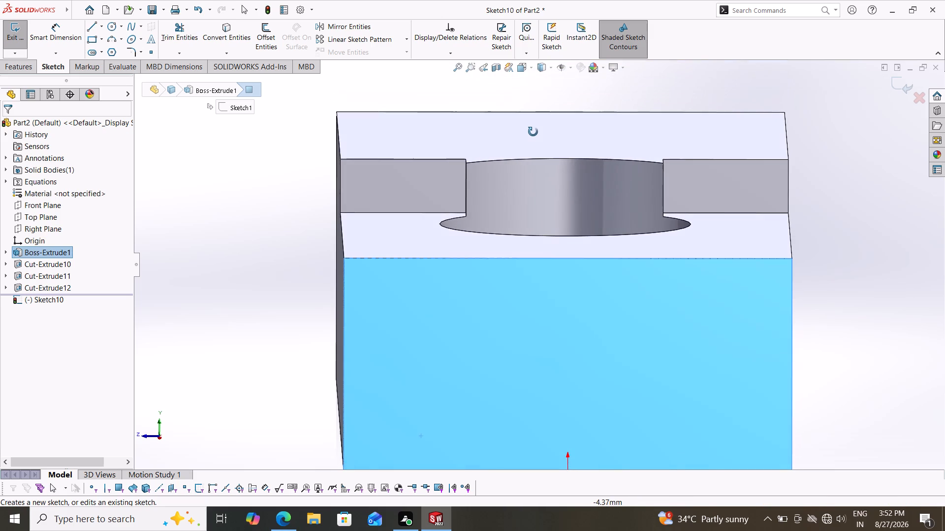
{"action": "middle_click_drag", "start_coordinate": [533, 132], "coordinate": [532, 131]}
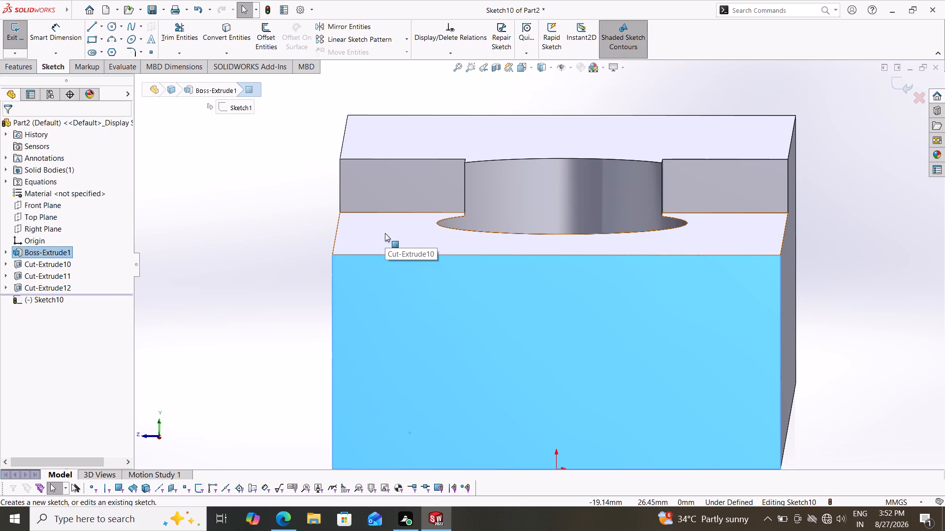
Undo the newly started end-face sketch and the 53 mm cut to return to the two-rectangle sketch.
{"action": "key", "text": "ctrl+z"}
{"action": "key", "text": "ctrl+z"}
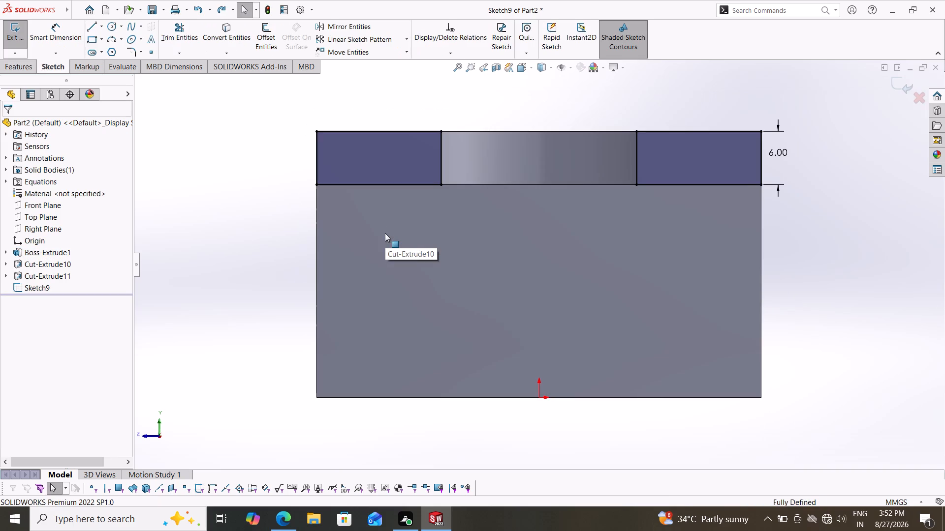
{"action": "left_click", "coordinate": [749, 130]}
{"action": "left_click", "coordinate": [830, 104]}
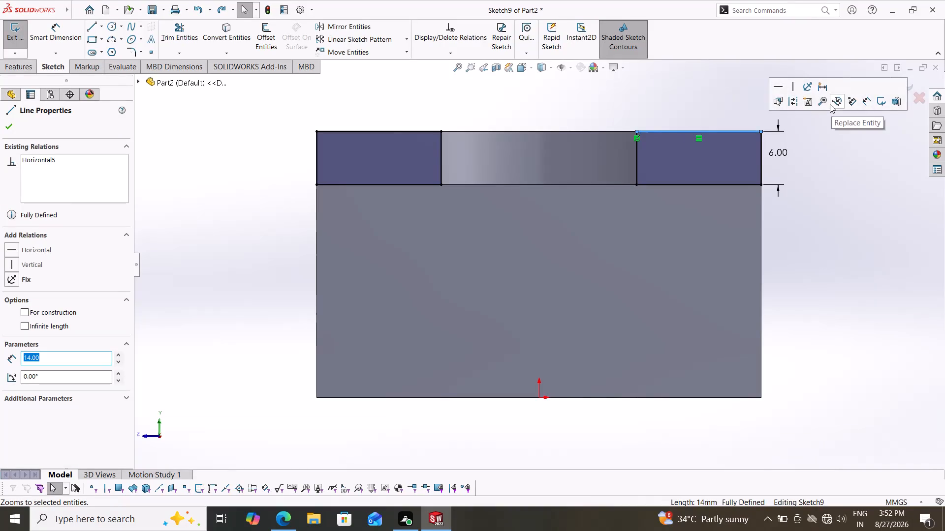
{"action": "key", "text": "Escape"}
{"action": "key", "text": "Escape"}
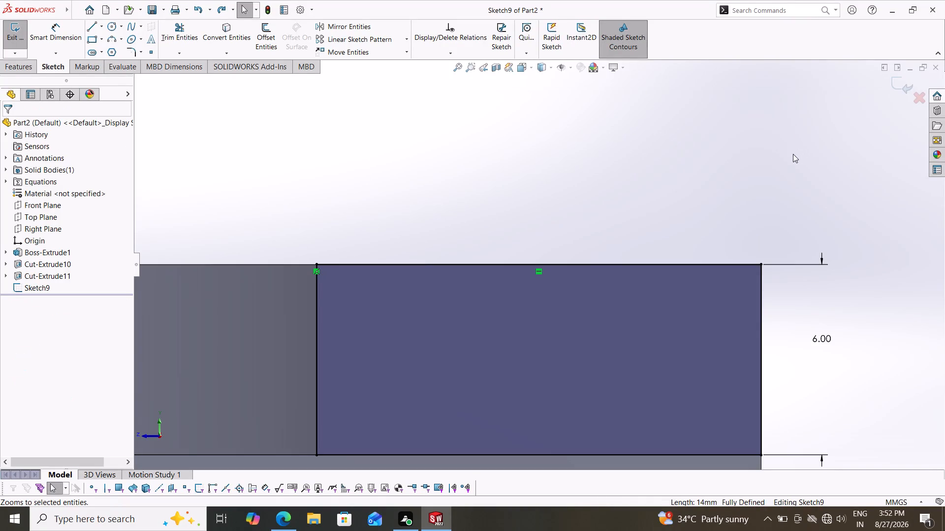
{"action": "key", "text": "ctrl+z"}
Delete the second rectangle with its 6 mm dimension and the slot-side vertical edge of the remaining rectangle.
{"action": "scroll", "coordinate": [725, 251], "scroll_direction": "down", "scroll_amount": 4}
{"action": "scroll", "coordinate": [604, 271], "scroll_direction": "up", "scroll_amount": 4}
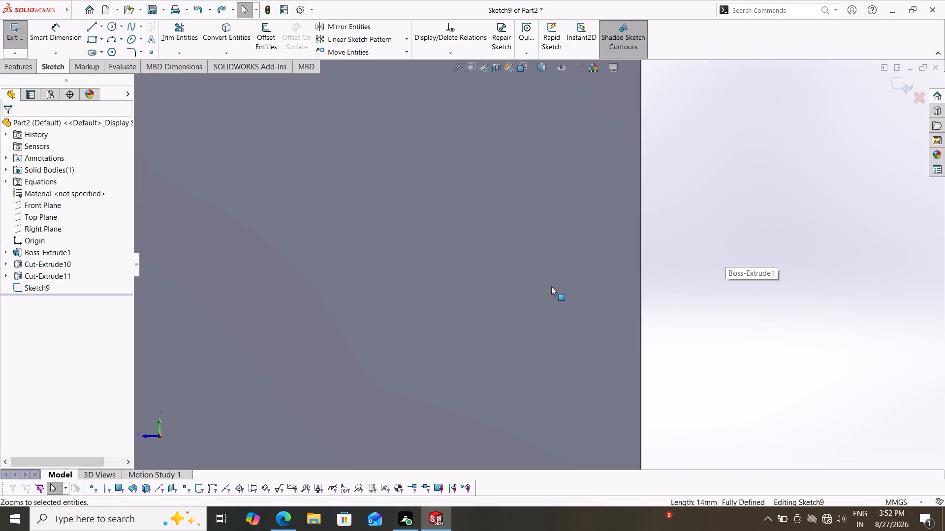
{"action": "scroll", "coordinate": [545, 286], "scroll_direction": "up", "scroll_amount": 7}
{"action": "left_click_drag", "start_coordinate": [624, 103], "coordinate": [420, 170]}
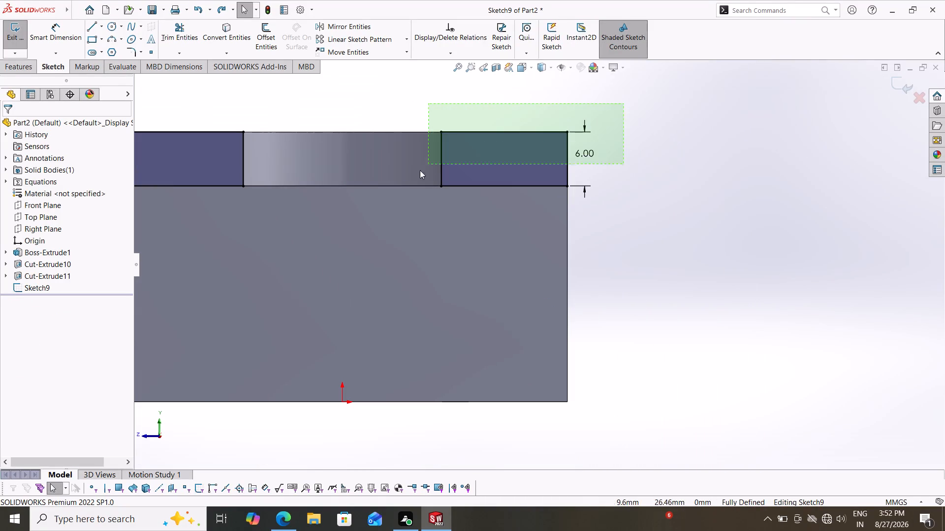
{"action": "left_click_drag", "start_coordinate": [420, 170], "coordinate": [402, 212]}
{"action": "key", "text": "Delete"}
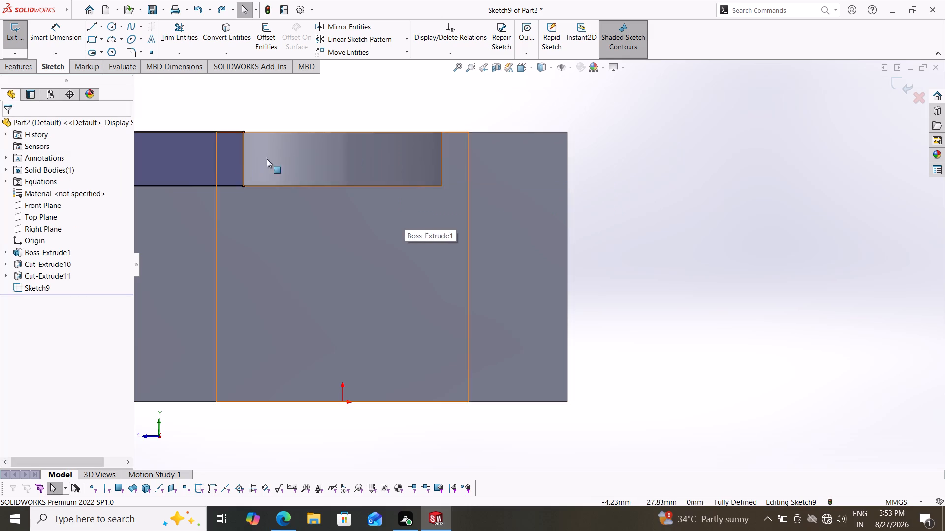
{"action": "left_click", "coordinate": [244, 166]}
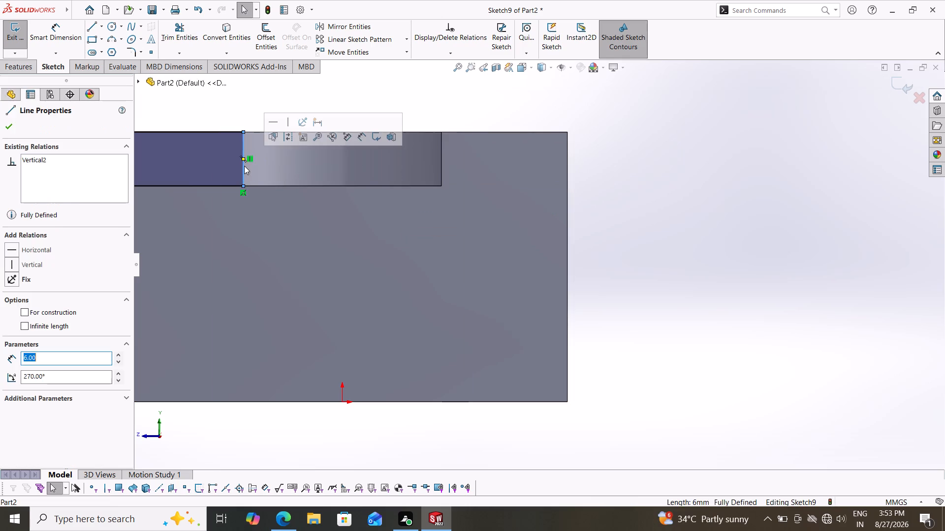
{"action": "key", "text": "Delete"}
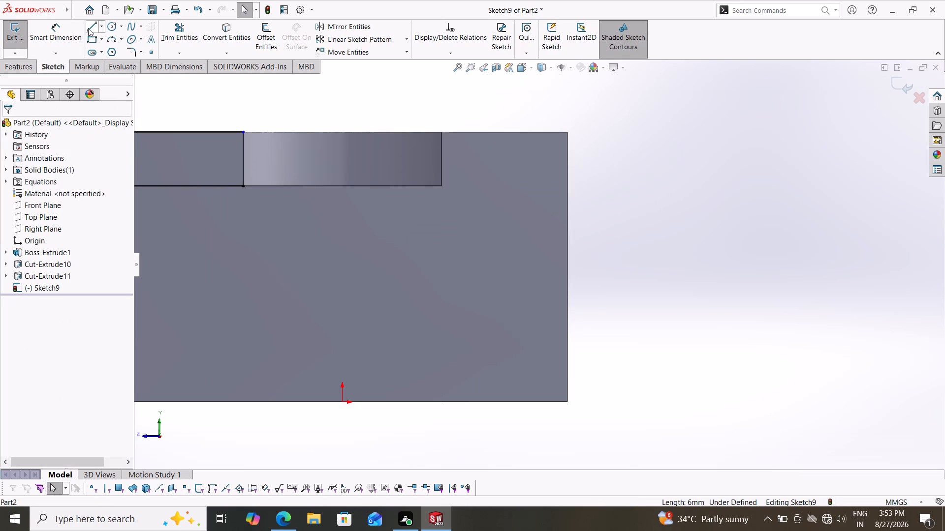
Draw connected lines closing the profile from the remaining rectangle to the block's far side, with 36 mm horizontals on its top and bottom levels.
{"action": "left_click", "coordinate": [89, 27]}
{"action": "left_click", "coordinate": [245, 132]}
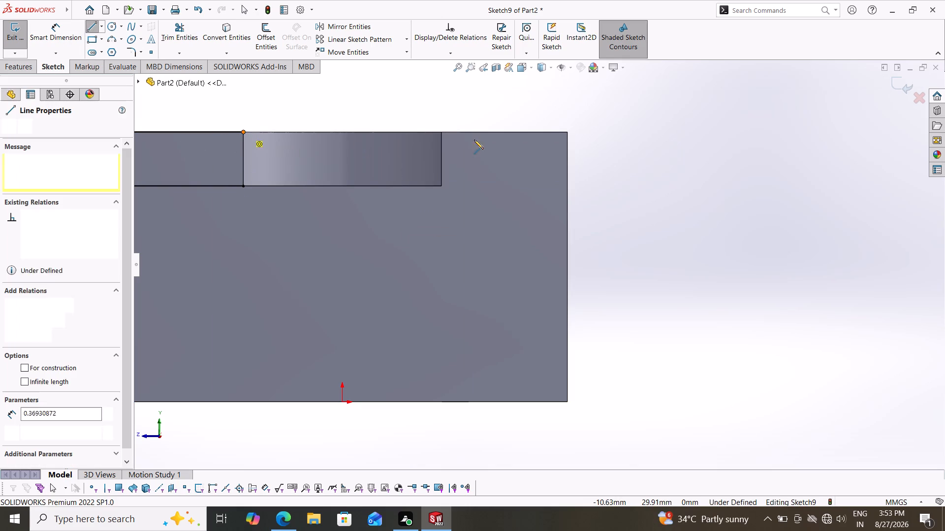
{"action": "left_click_drag", "start_coordinate": [568, 133], "coordinate": [568, 145]}
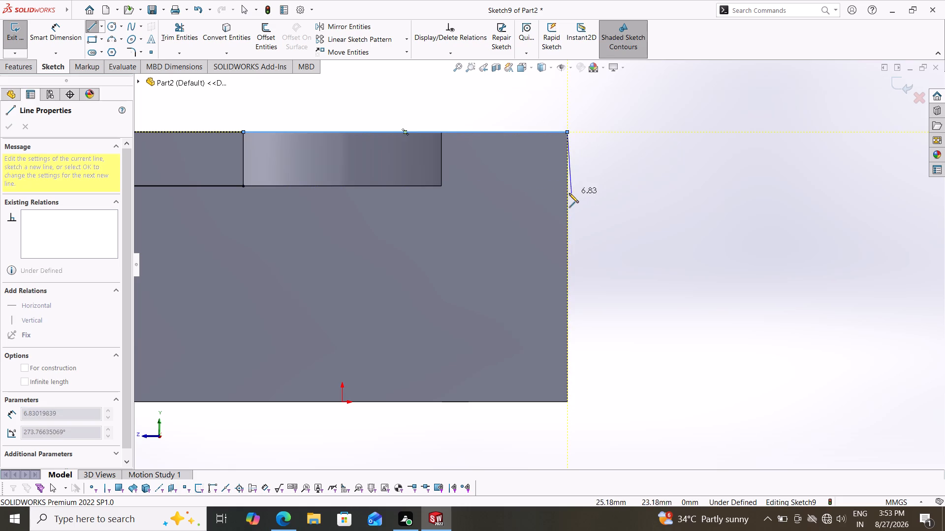
{"action": "left_click", "coordinate": [567, 184]}
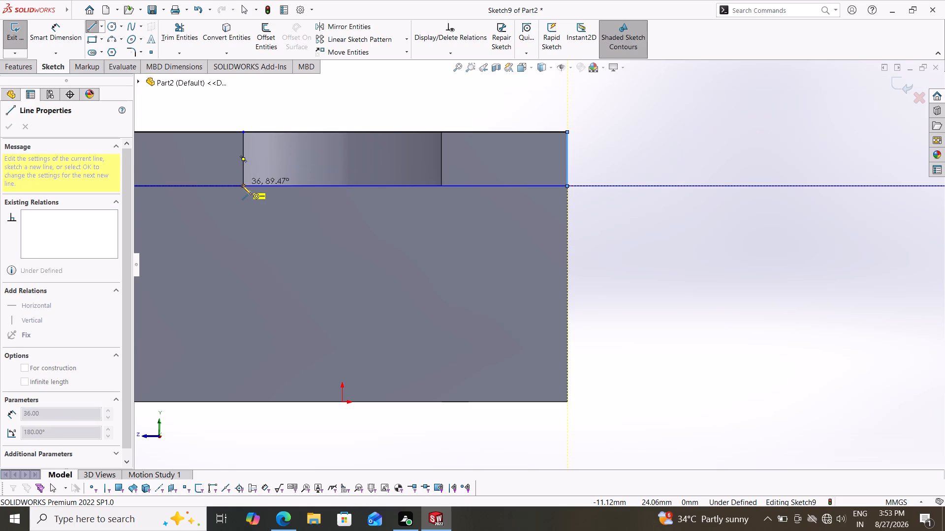
{"action": "left_click", "coordinate": [242, 186]}
{"action": "key", "text": "Escape"}
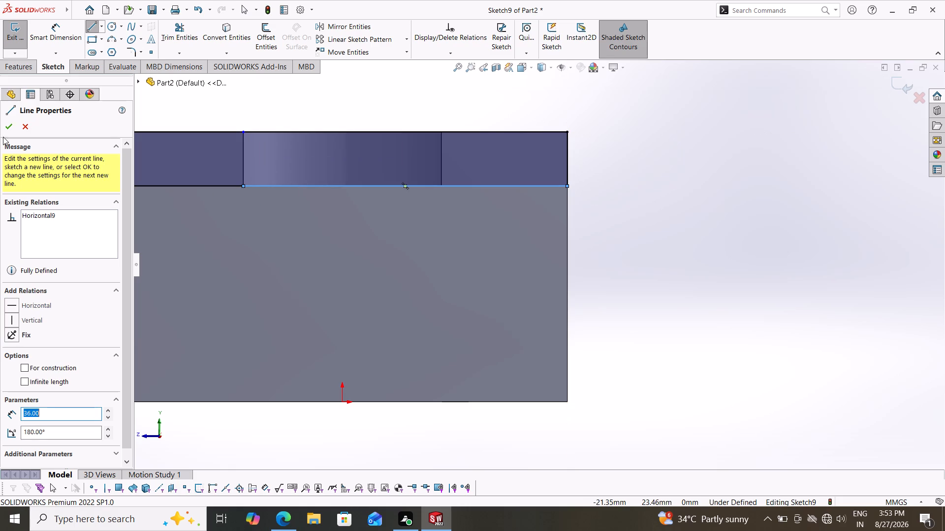
{"action": "left_click", "coordinate": [8, 128]}
Cut-extrude the full-width end profile as a blind cut 53 mm deep.
{"action": "left_click", "coordinate": [32, 65]}
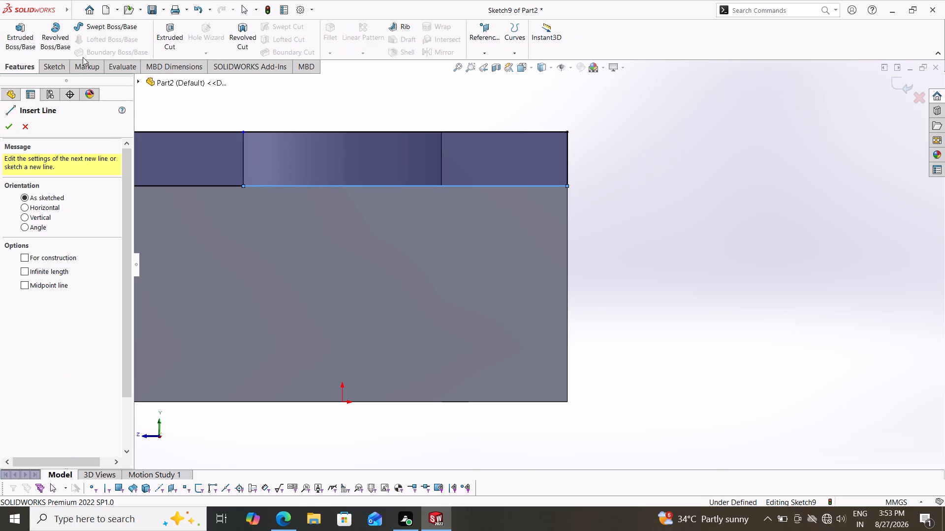
{"action": "left_click", "coordinate": [170, 34]}
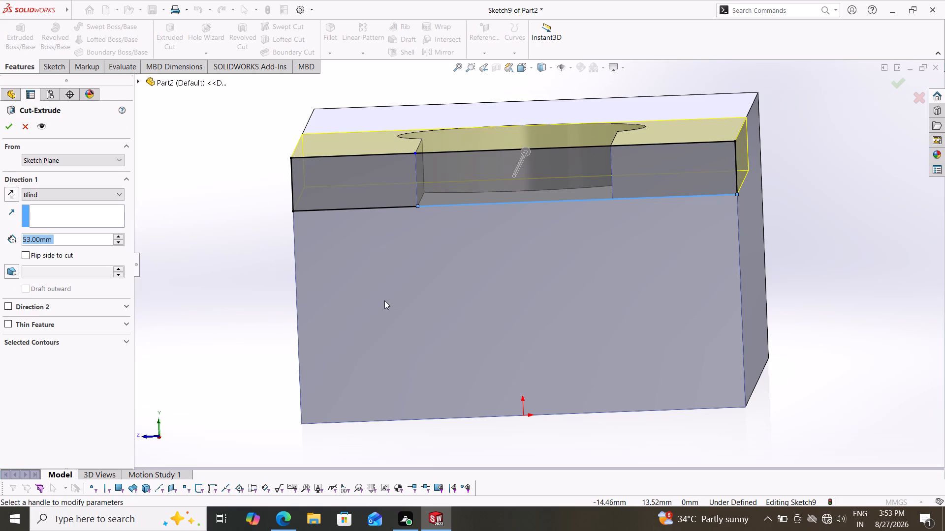
{"action": "left_click", "coordinate": [5, 123]}
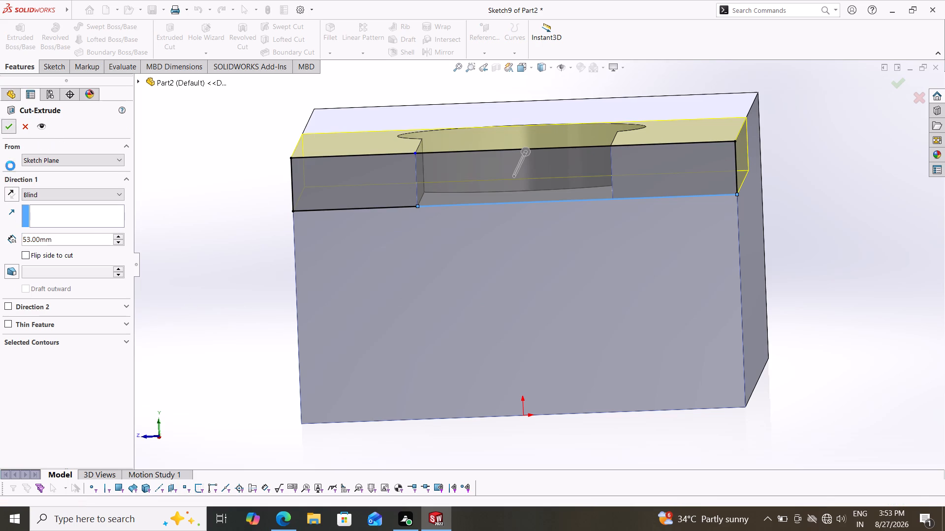
Start a new sketch on the end face below the full-width step.
{"action": "middle_click_drag", "start_coordinate": [168, 221], "coordinate": [172, 323]}
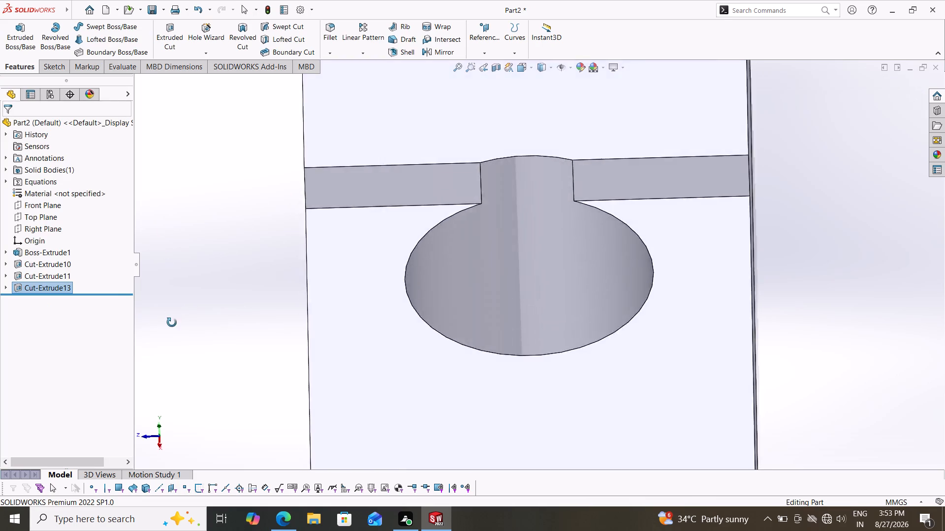
{"action": "middle_click_drag", "start_coordinate": [172, 323], "coordinate": [173, 275]}
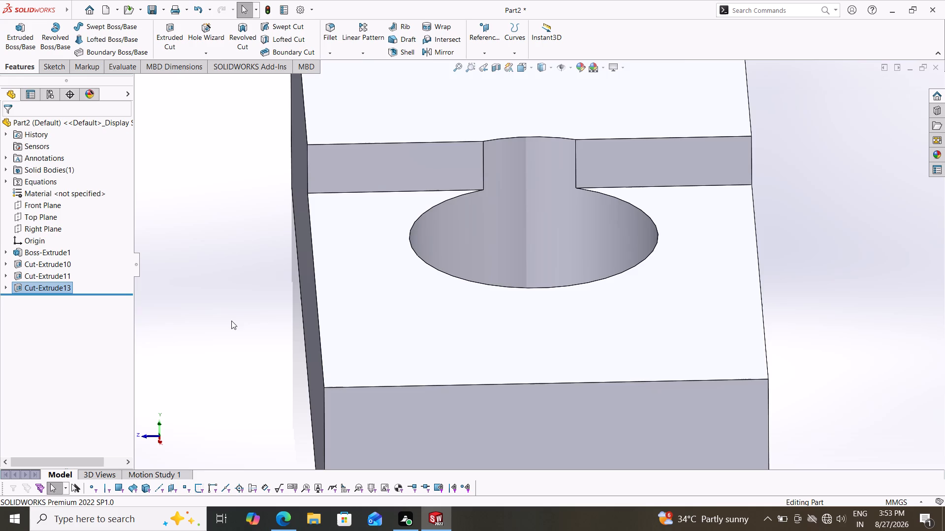
{"action": "middle_click_drag", "start_coordinate": [232, 306], "coordinate": [249, 331]}
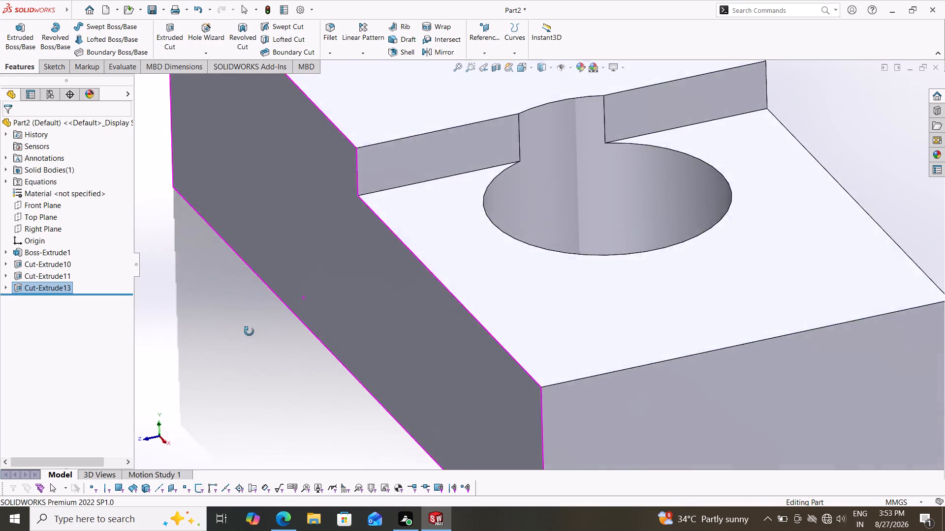
{"action": "middle_click_drag", "start_coordinate": [249, 331], "coordinate": [231, 364]}
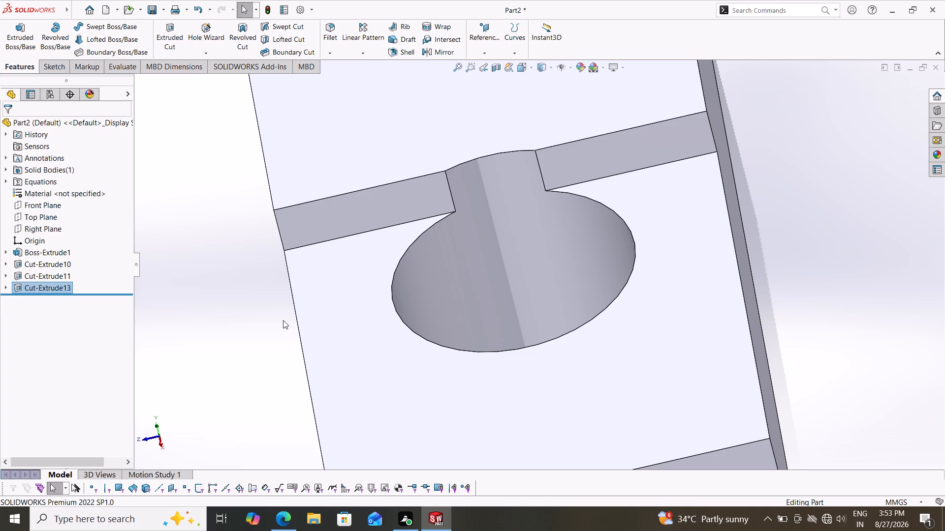
{"action": "middle_click_drag", "start_coordinate": [797, 345], "coordinate": [790, 258]}
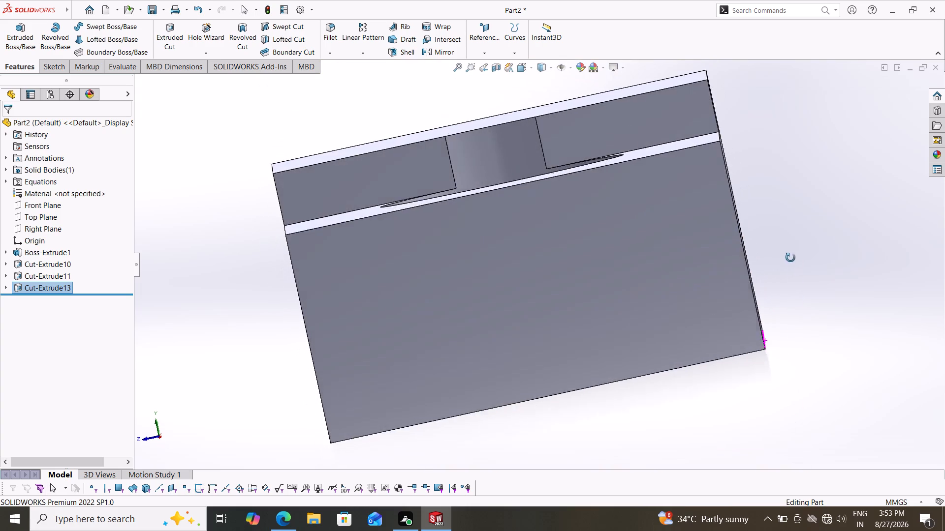
{"action": "middle_click_drag", "start_coordinate": [790, 258], "coordinate": [790, 259]}
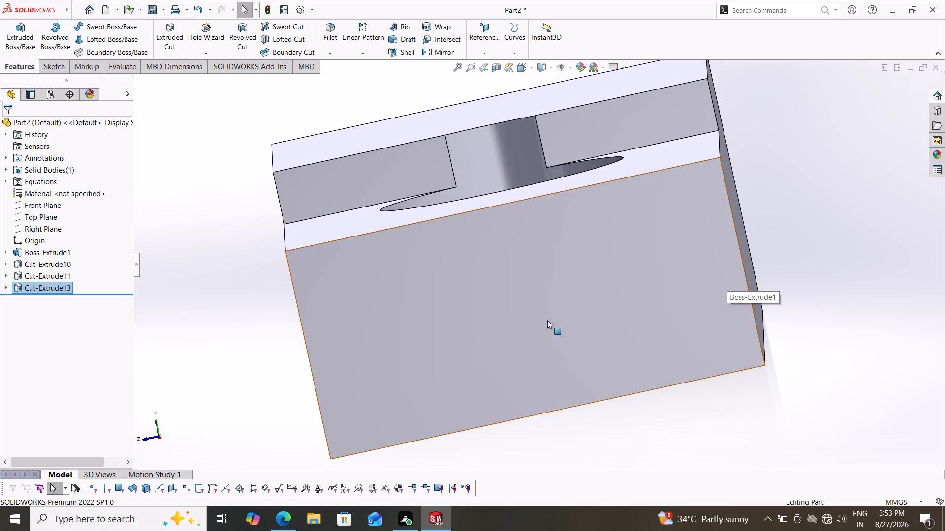
{"action": "left_click", "coordinate": [49, 71]}
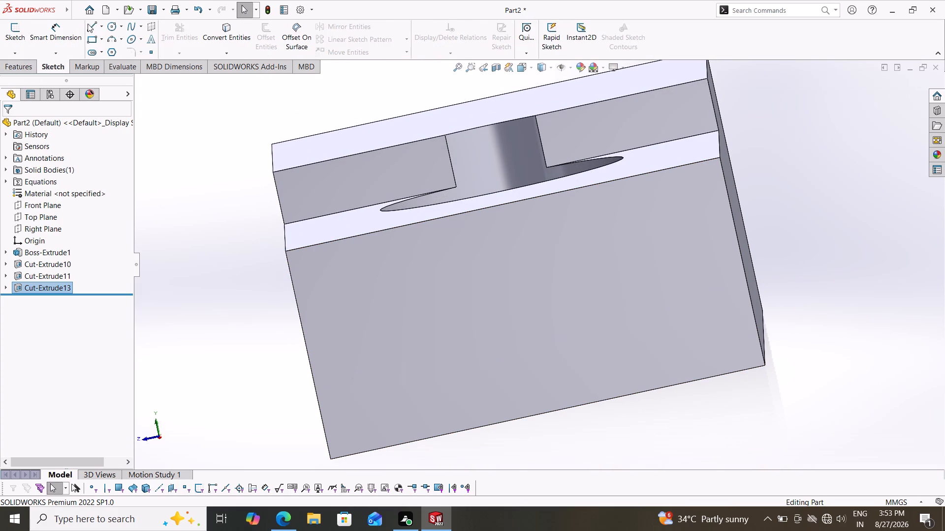
{"action": "left_click", "coordinate": [92, 21]}
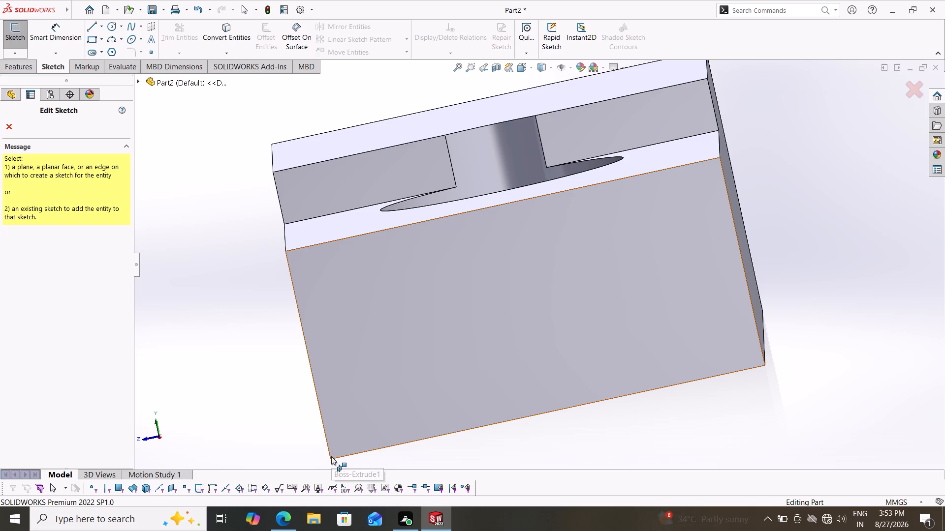
{"action": "left_click", "coordinate": [439, 379]}
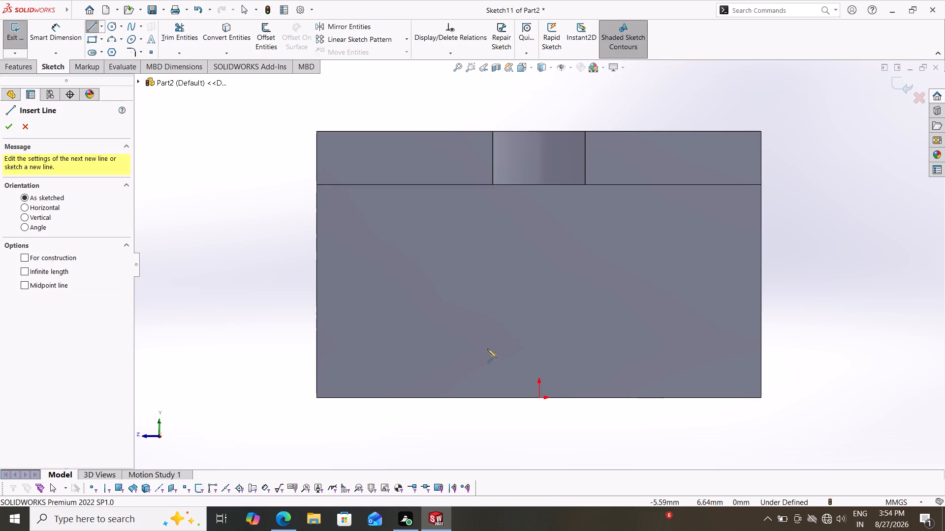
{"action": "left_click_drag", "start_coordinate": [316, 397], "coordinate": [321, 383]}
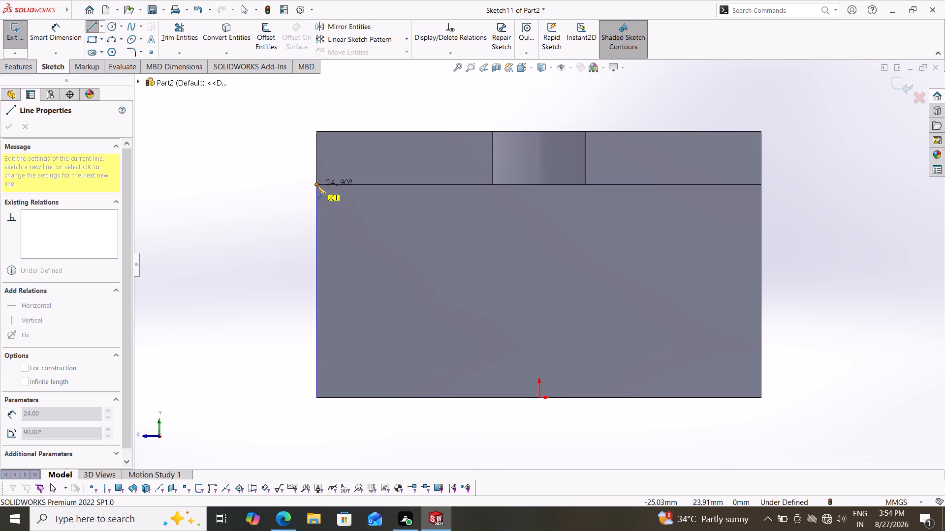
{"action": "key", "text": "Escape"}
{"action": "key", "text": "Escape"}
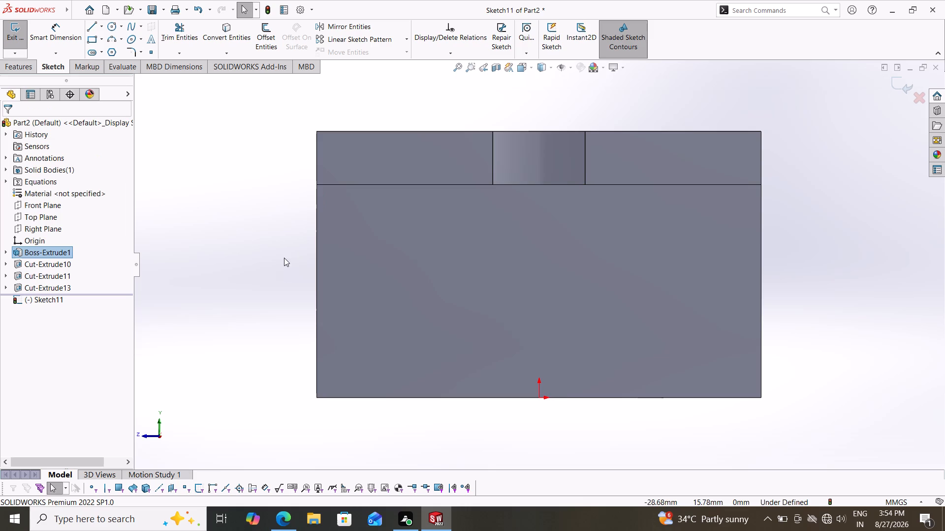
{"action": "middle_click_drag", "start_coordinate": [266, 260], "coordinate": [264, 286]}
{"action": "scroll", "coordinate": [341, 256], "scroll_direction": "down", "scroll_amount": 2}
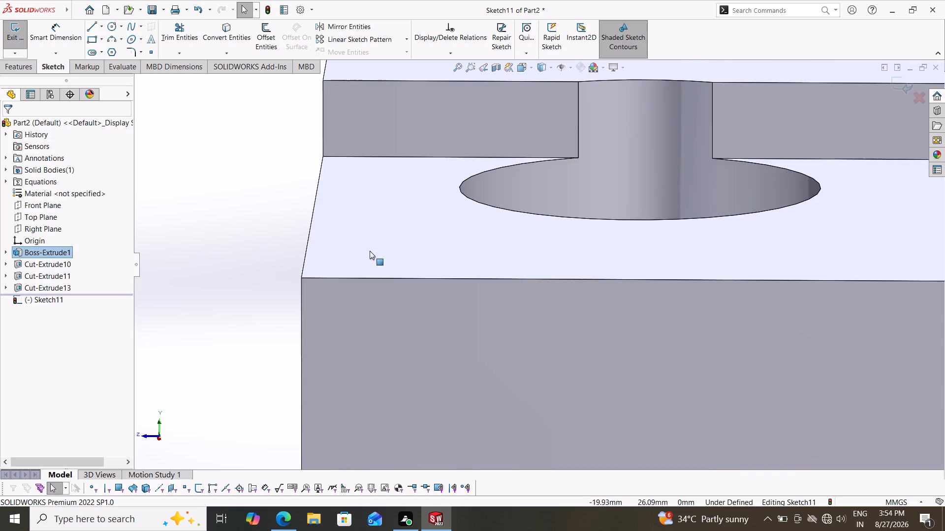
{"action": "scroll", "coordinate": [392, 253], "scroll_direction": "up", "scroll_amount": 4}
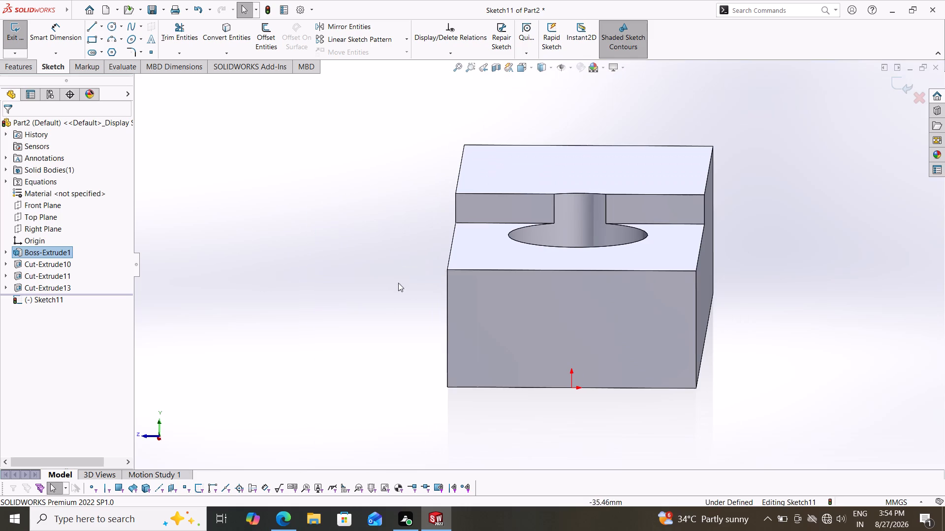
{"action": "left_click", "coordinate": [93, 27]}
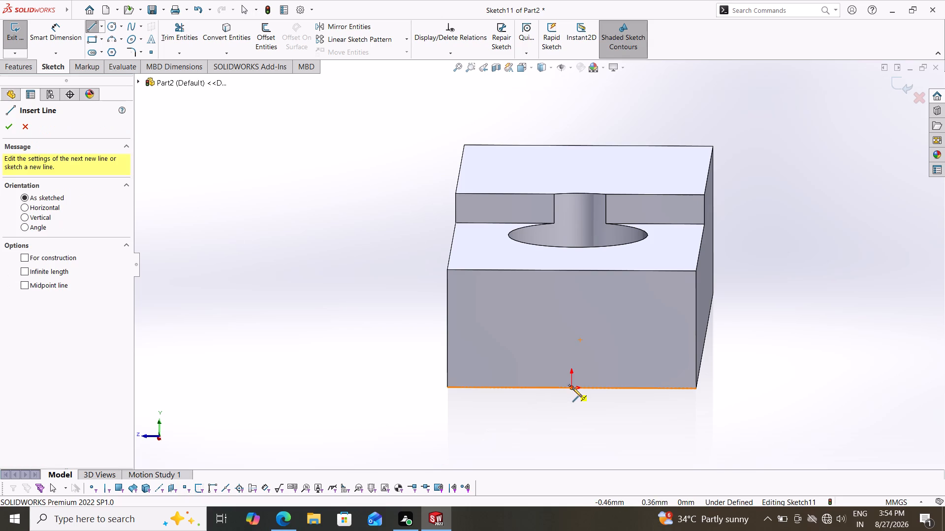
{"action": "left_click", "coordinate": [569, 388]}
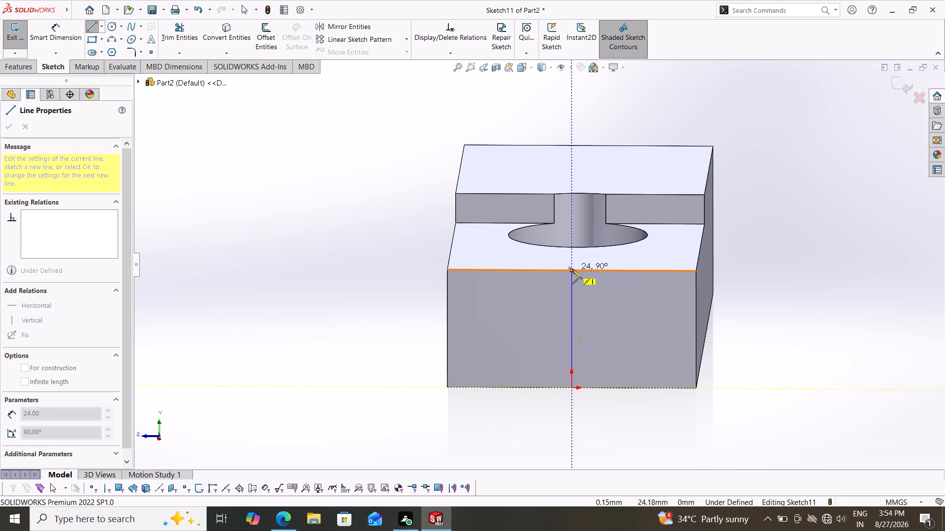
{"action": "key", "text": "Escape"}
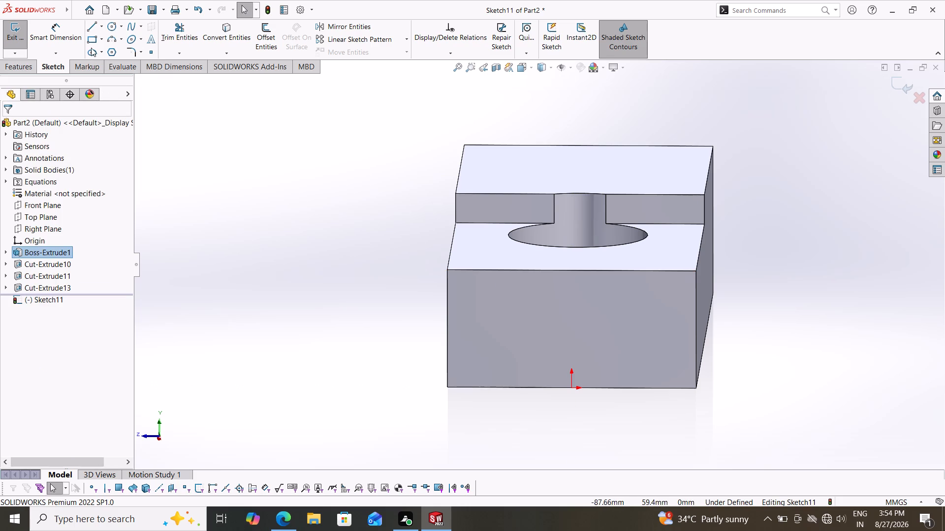
Sketch a corner rectangle about 5.7 mm high, hanging from the end face's top edge and spanning the middle above the origin.
{"action": "left_click", "coordinate": [93, 37]}
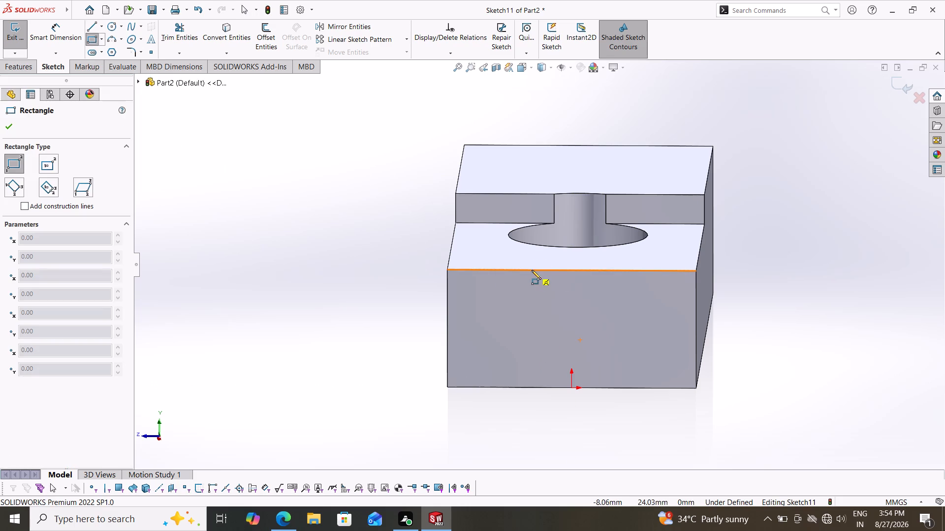
{"action": "left_click", "coordinate": [517, 270]}
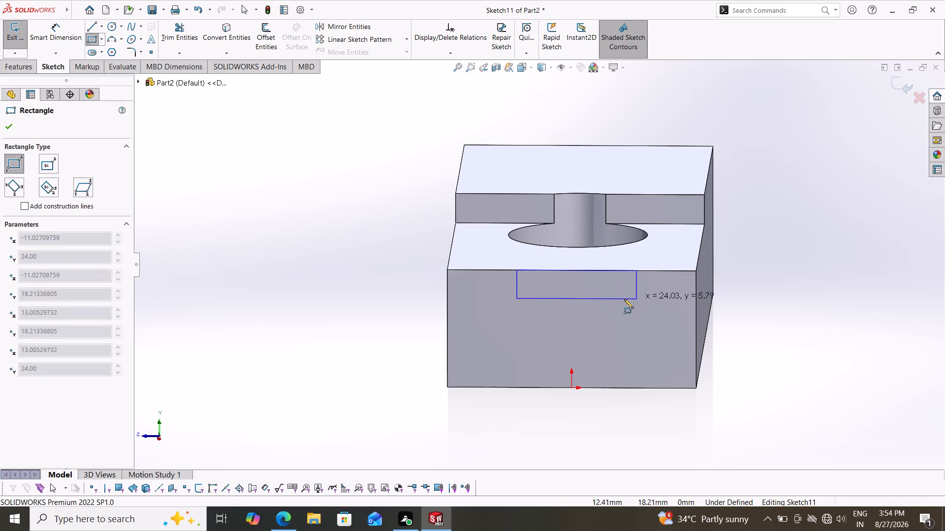
{"action": "left_click", "coordinate": [627, 298]}
{"action": "key", "text": "Escape"}
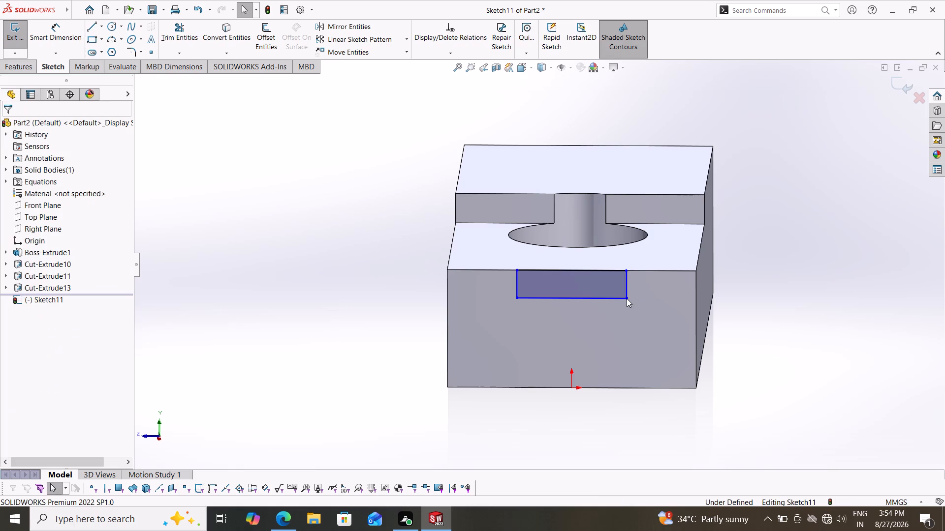
Dimension the rectangle's vertical side at 8 mm.
{"action": "left_click", "coordinate": [58, 30]}
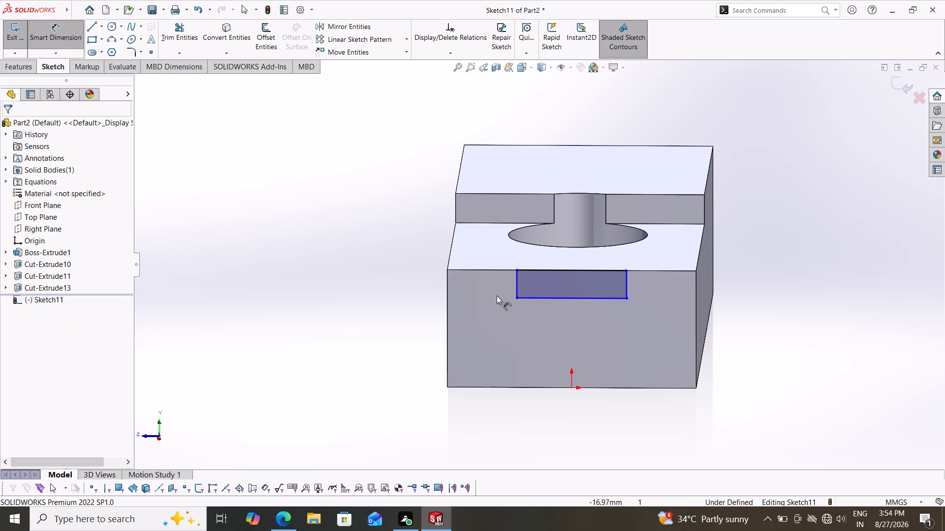
{"action": "left_click", "coordinate": [627, 282]}
{"action": "left_click", "coordinate": [741, 284]}
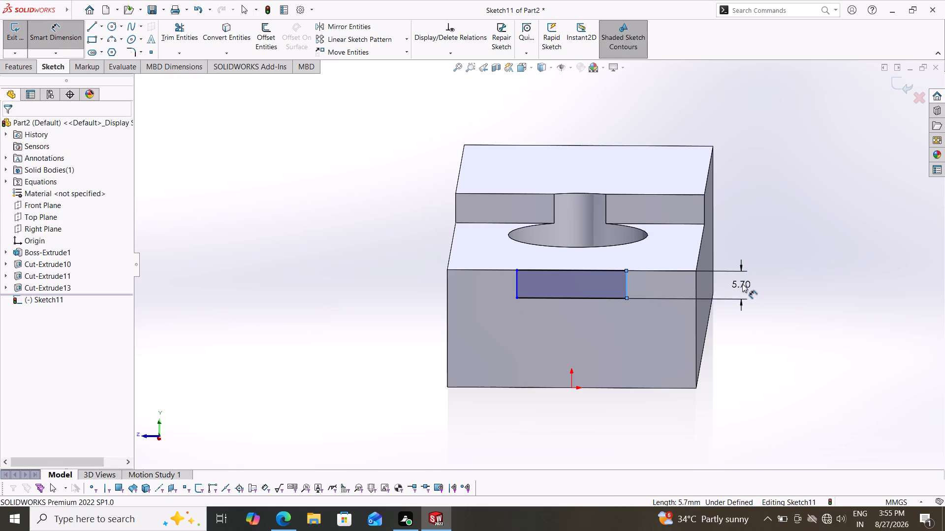
{"action": "key", "text": "8"}
{"action": "key", "text": "Return"}
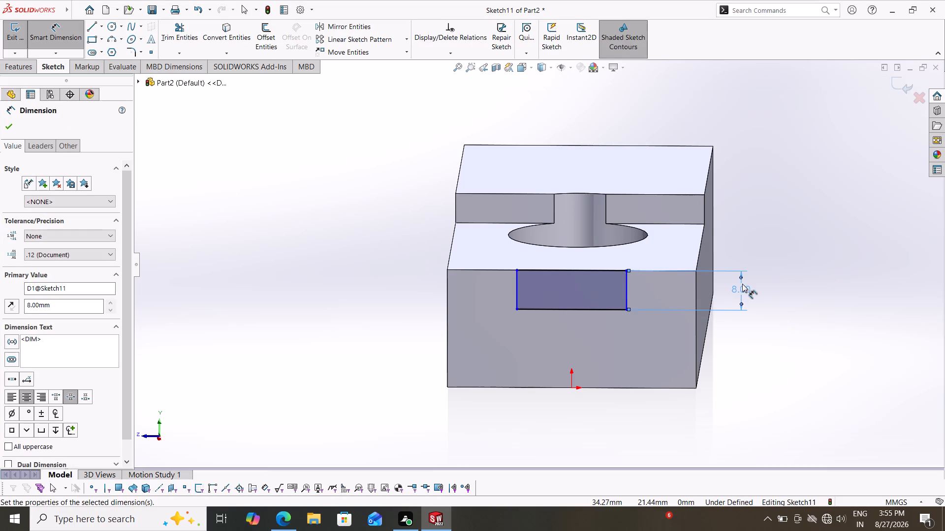
Dimension the horizontal distance from the rectangle's upper corner to the origin at 11 mm.
{"action": "left_click", "coordinate": [572, 387]}
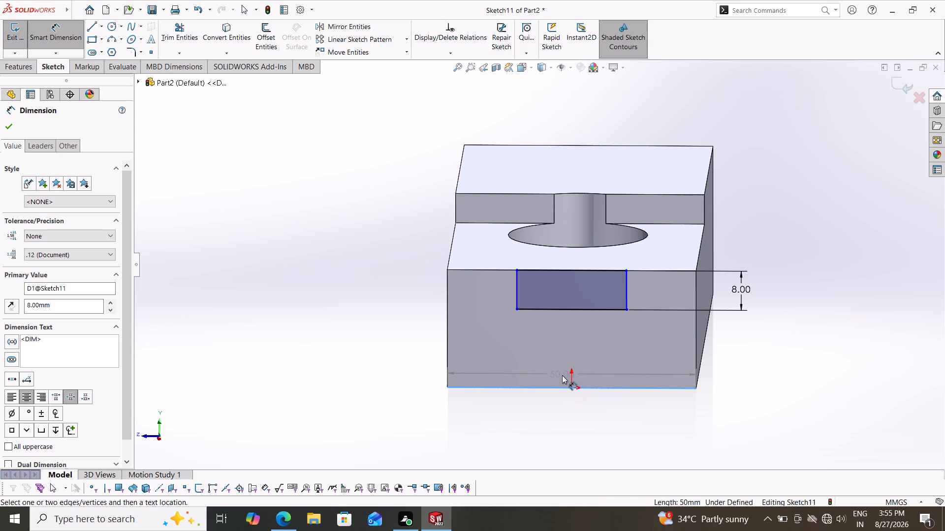
{"action": "key", "text": "Escape"}
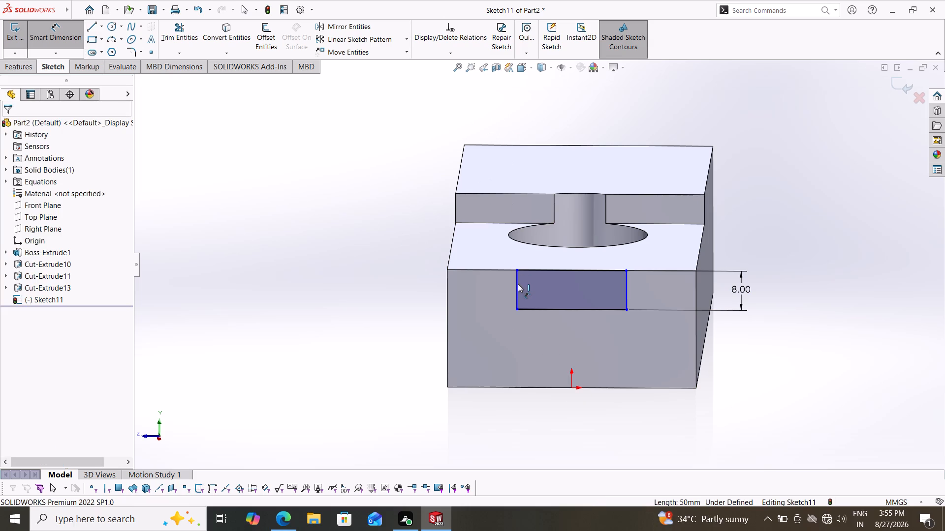
{"action": "left_click", "coordinate": [517, 269]}
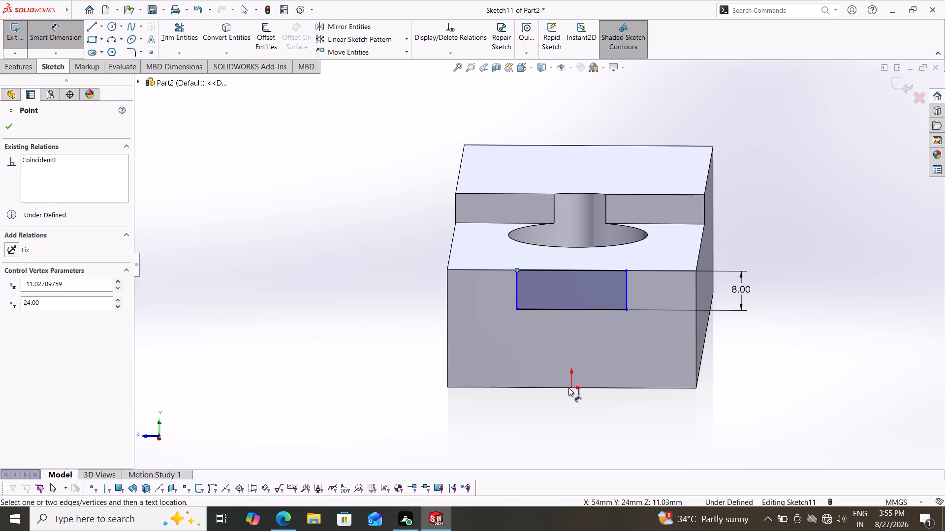
{"action": "scroll", "coordinate": [573, 385], "scroll_direction": "down", "scroll_amount": 3}
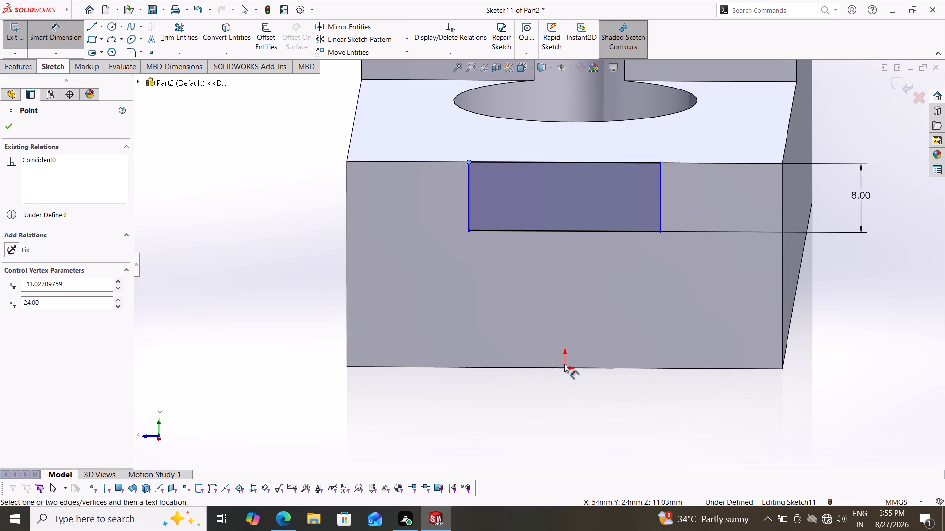
{"action": "left_click", "coordinate": [565, 368]}
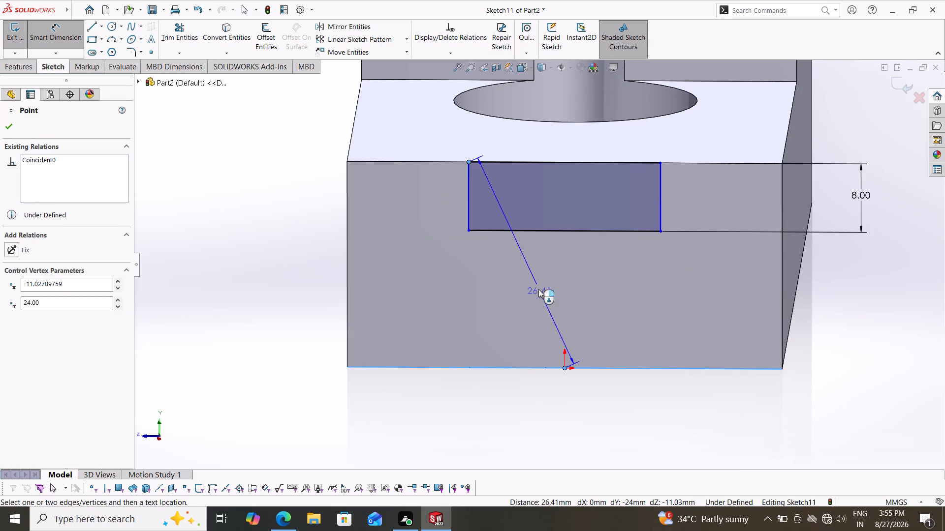
{"action": "left_click", "coordinate": [516, 411]}
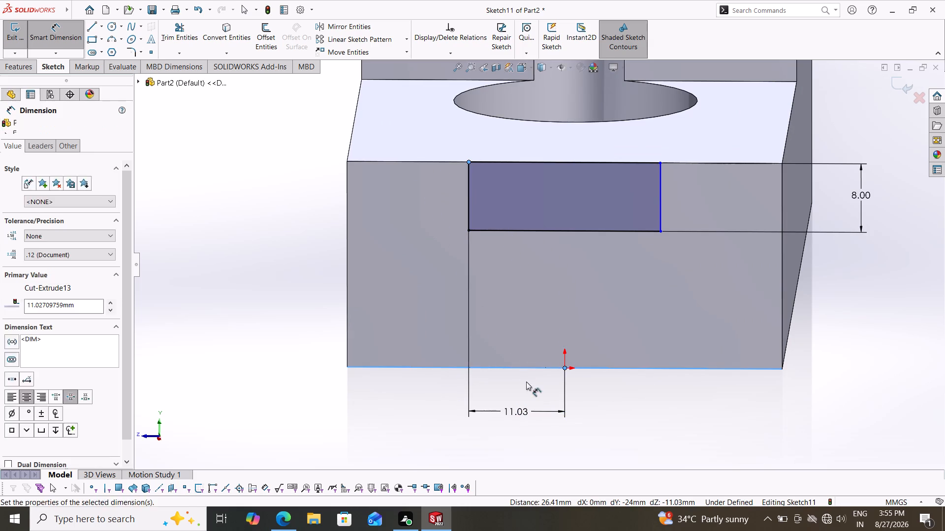
{"action": "type", "text": "11"}
{"action": "key", "text": "Return"}
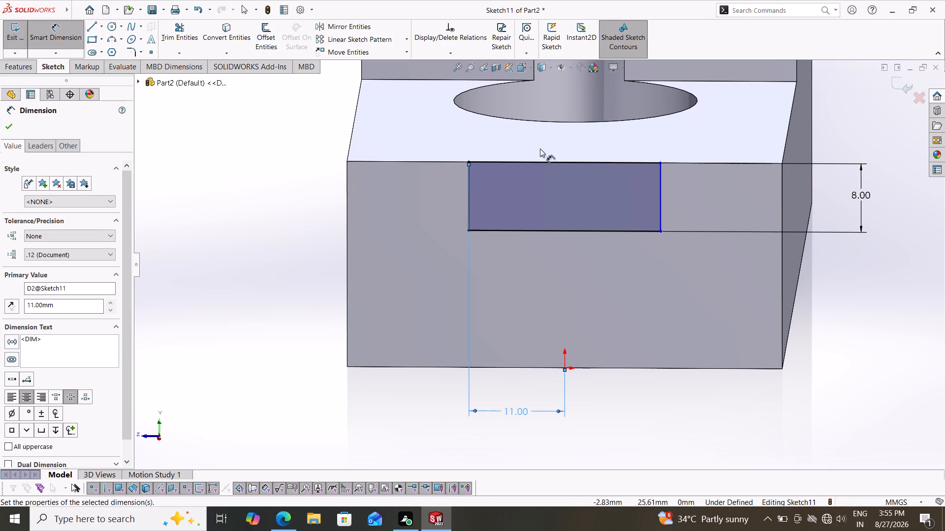
Dimension the rectangle's width at 22 mm along its bottom side.
{"action": "left_click_drag", "start_coordinate": [546, 232], "coordinate": [546, 247]}
{"action": "left_click", "coordinate": [553, 290]}
{"action": "type", "text": "22"}
{"action": "key", "text": "Return"}
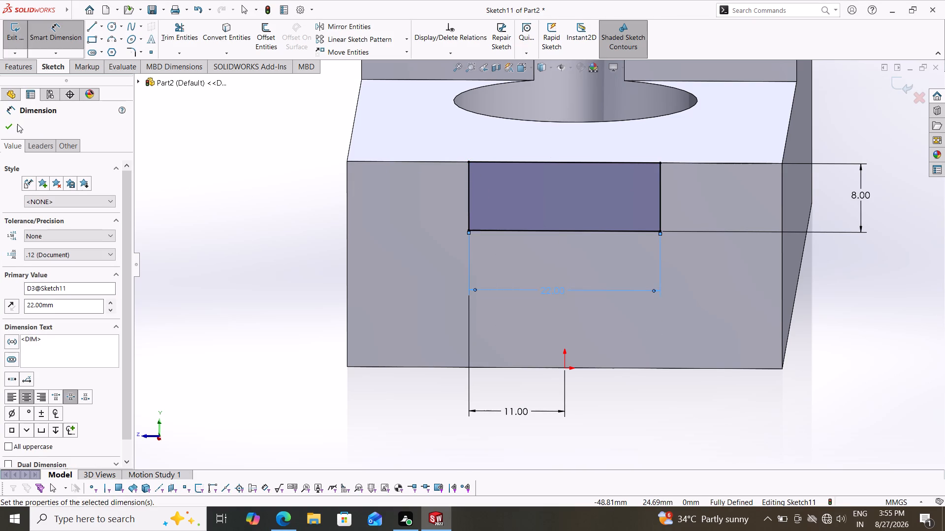
{"action": "left_click", "coordinate": [3, 125]}
Cut-extrude the 22 × 8 mm rectangle as a blind cut 40 mm deep.
{"action": "left_click", "coordinate": [14, 66]}
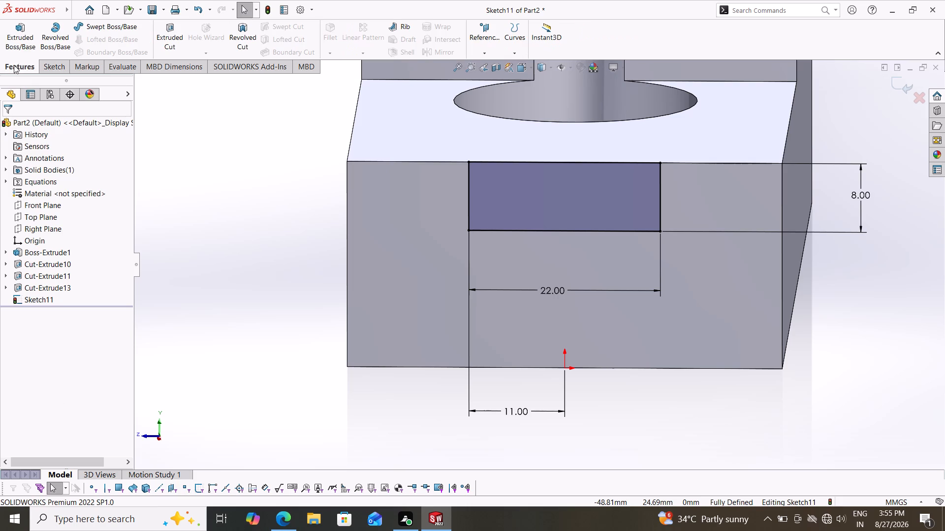
{"action": "left_click", "coordinate": [174, 32]}
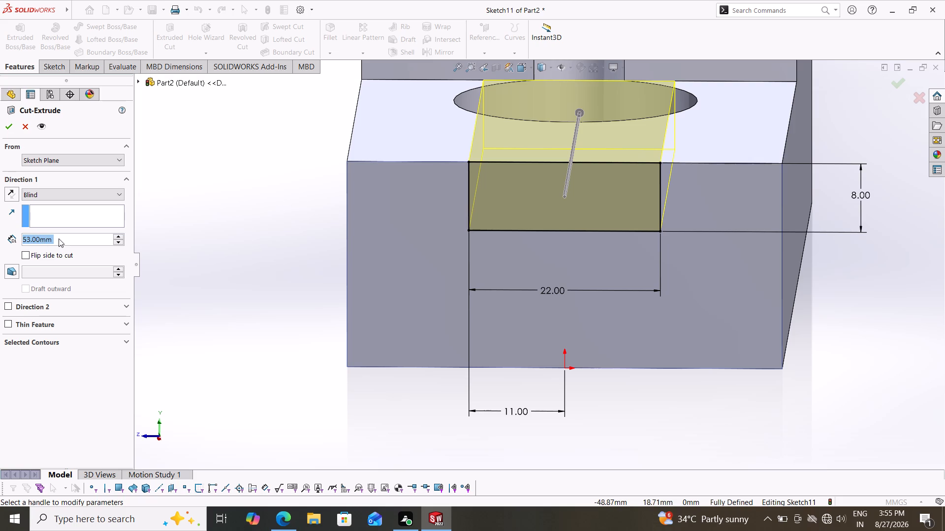
{"action": "type", "text": "40"}
{"action": "key", "text": "Return"}
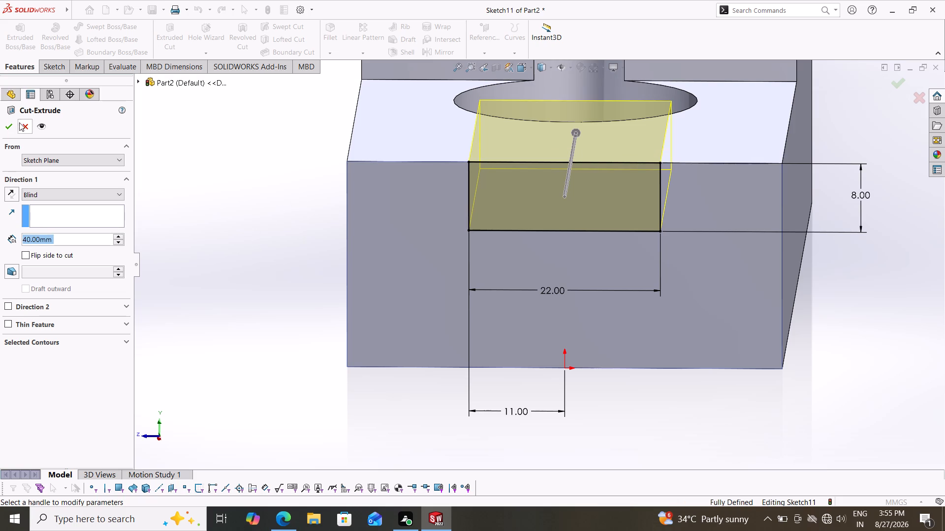
{"action": "left_click", "coordinate": [6, 125]}
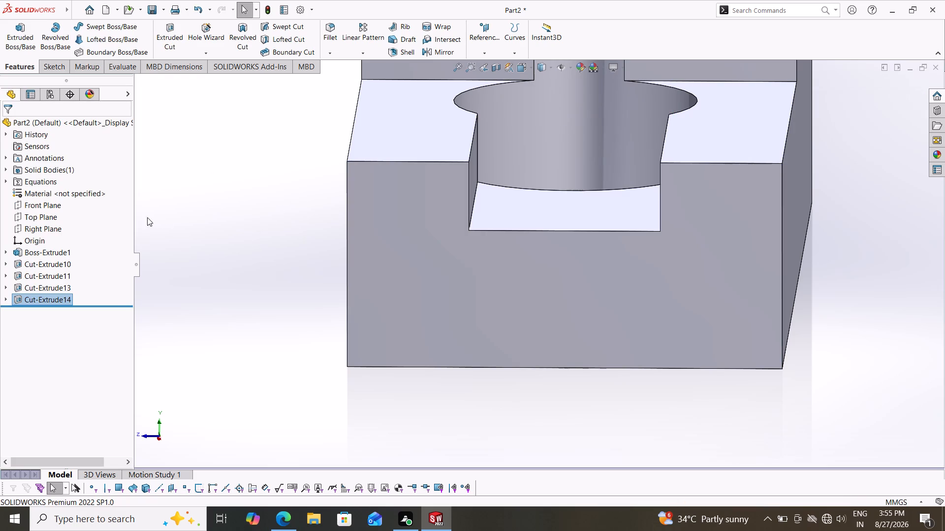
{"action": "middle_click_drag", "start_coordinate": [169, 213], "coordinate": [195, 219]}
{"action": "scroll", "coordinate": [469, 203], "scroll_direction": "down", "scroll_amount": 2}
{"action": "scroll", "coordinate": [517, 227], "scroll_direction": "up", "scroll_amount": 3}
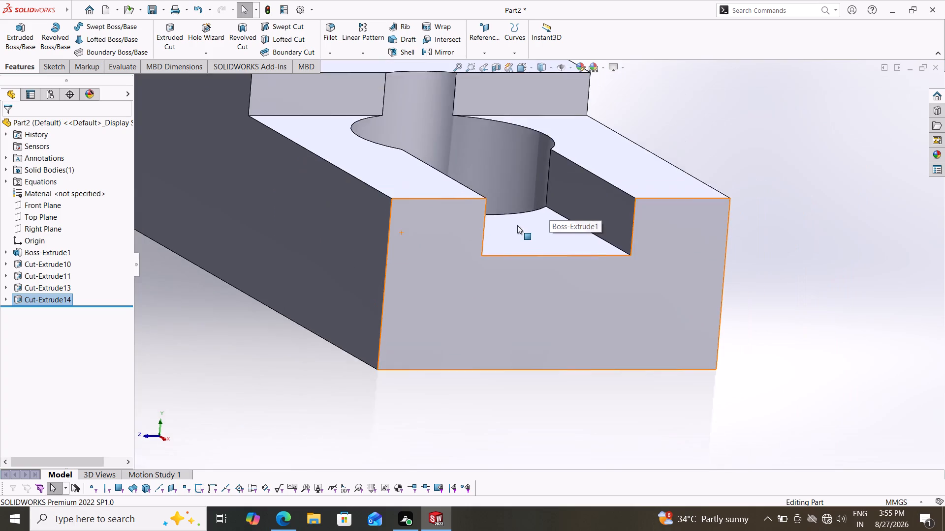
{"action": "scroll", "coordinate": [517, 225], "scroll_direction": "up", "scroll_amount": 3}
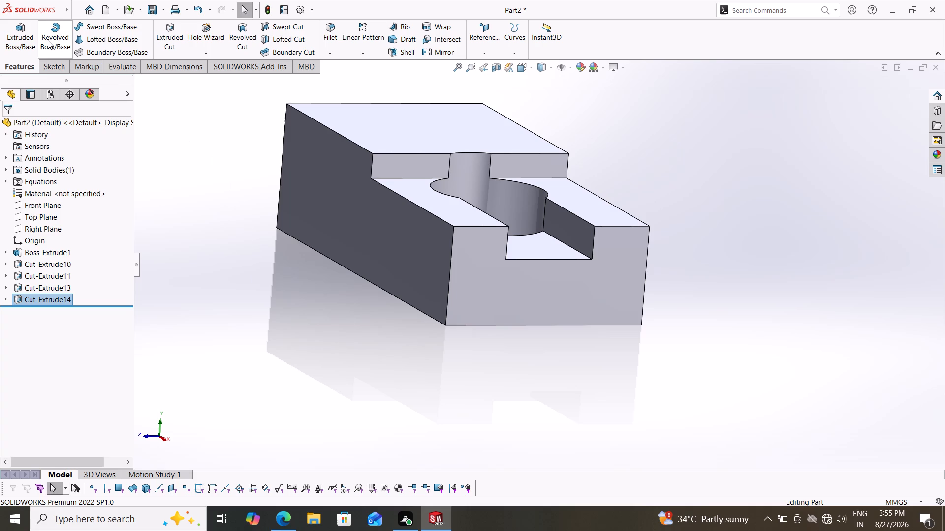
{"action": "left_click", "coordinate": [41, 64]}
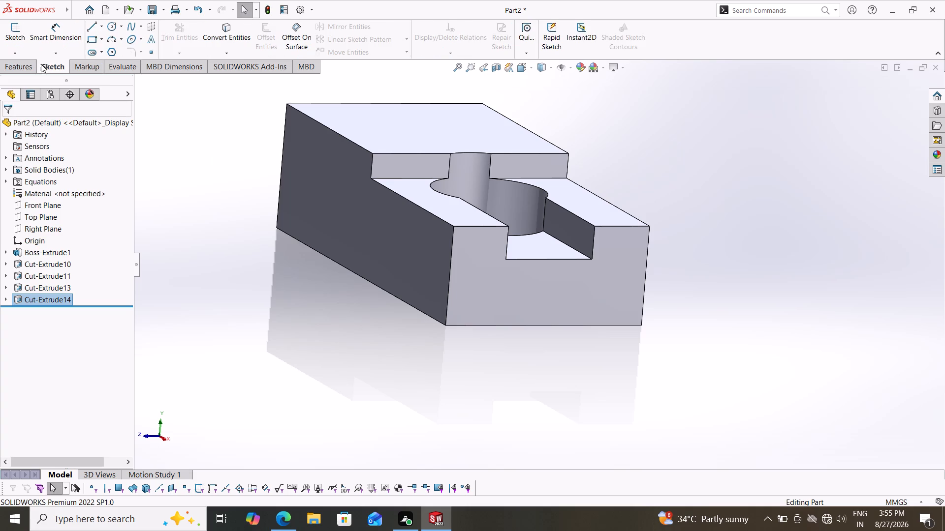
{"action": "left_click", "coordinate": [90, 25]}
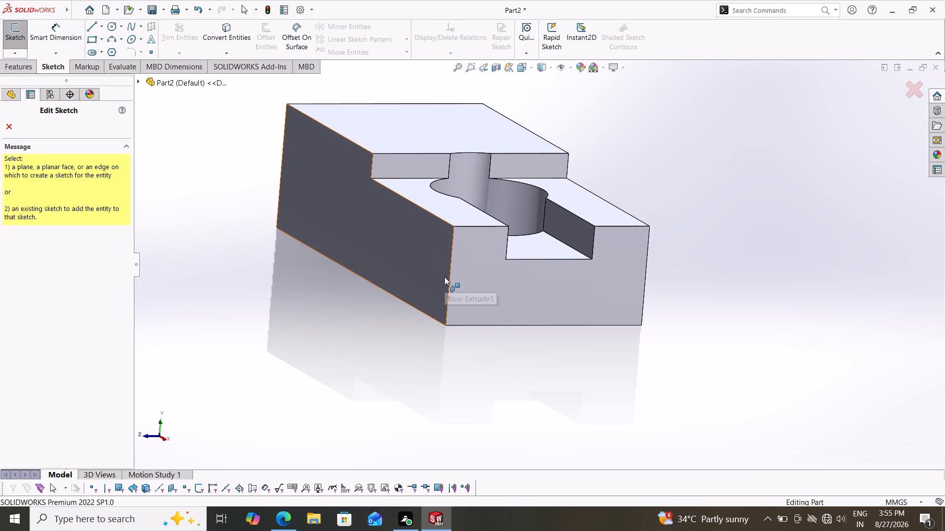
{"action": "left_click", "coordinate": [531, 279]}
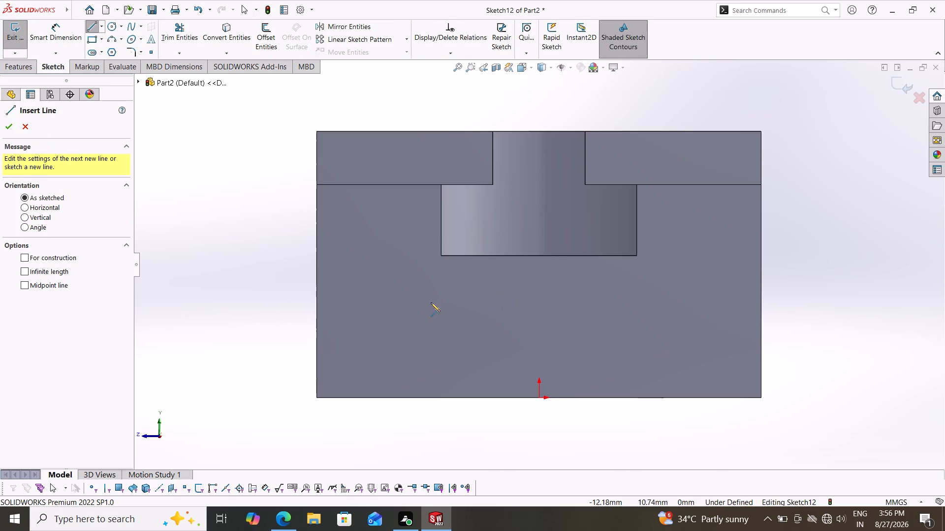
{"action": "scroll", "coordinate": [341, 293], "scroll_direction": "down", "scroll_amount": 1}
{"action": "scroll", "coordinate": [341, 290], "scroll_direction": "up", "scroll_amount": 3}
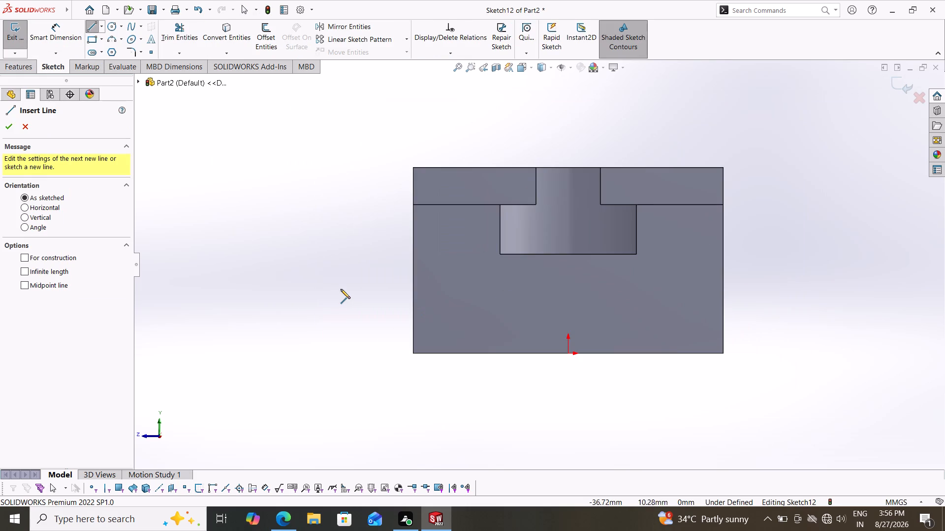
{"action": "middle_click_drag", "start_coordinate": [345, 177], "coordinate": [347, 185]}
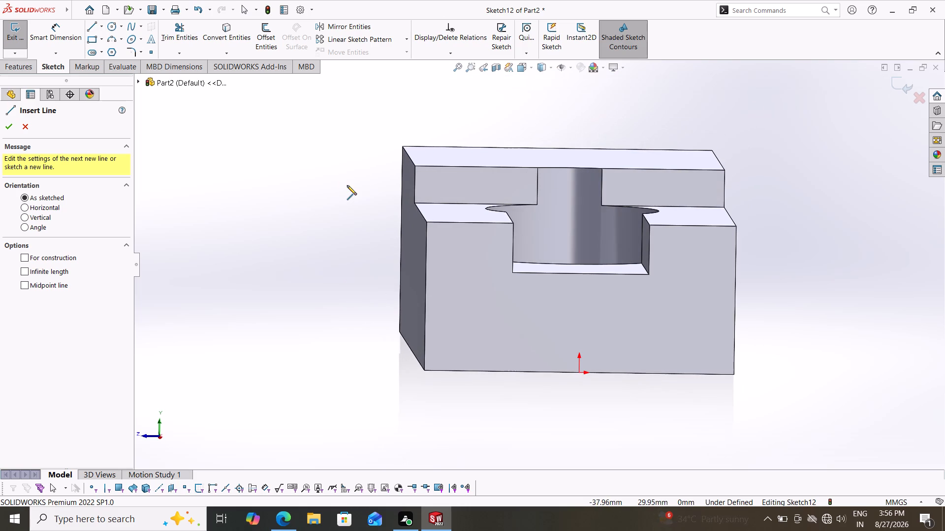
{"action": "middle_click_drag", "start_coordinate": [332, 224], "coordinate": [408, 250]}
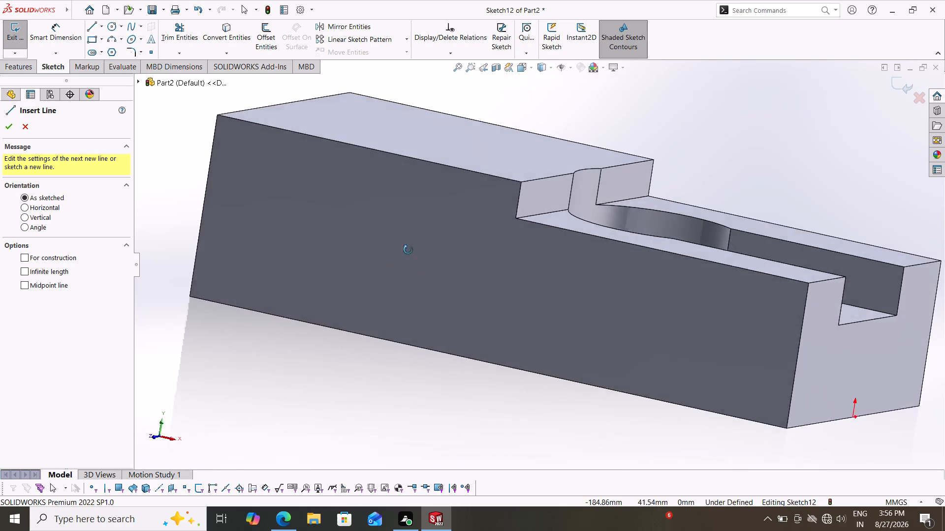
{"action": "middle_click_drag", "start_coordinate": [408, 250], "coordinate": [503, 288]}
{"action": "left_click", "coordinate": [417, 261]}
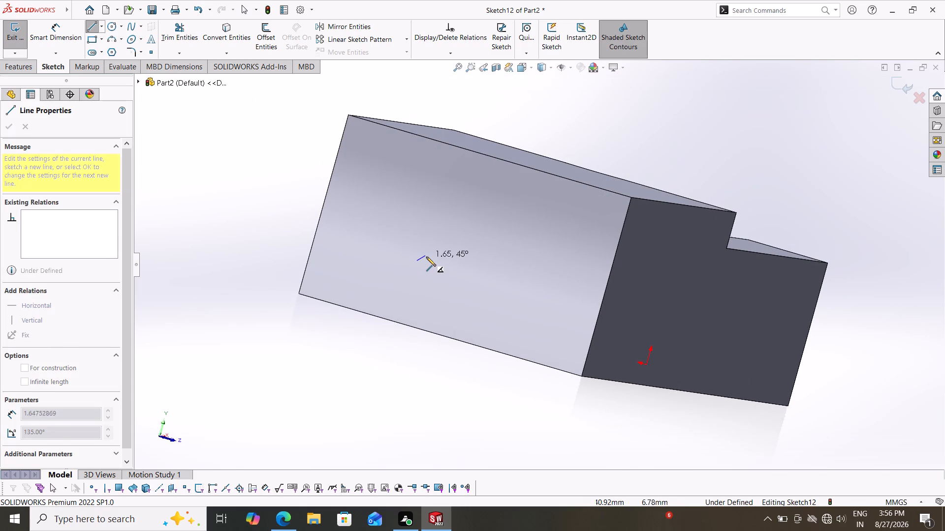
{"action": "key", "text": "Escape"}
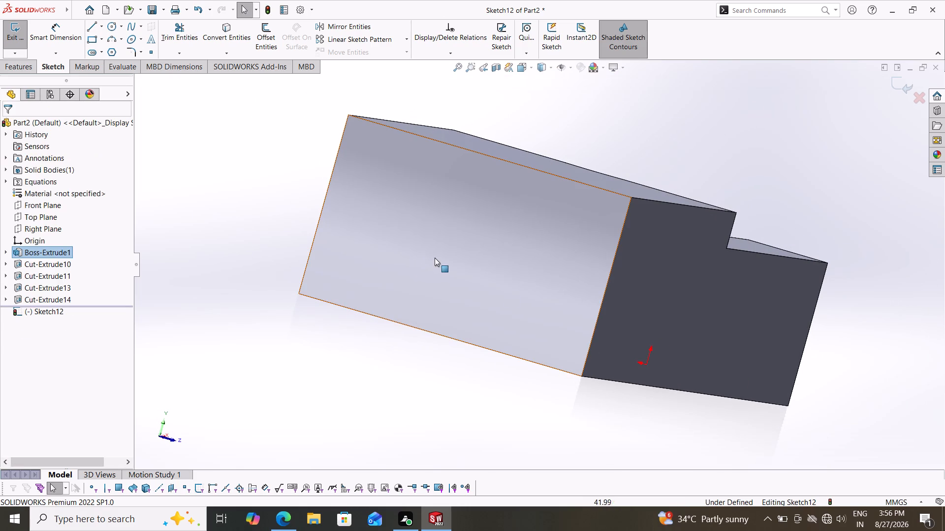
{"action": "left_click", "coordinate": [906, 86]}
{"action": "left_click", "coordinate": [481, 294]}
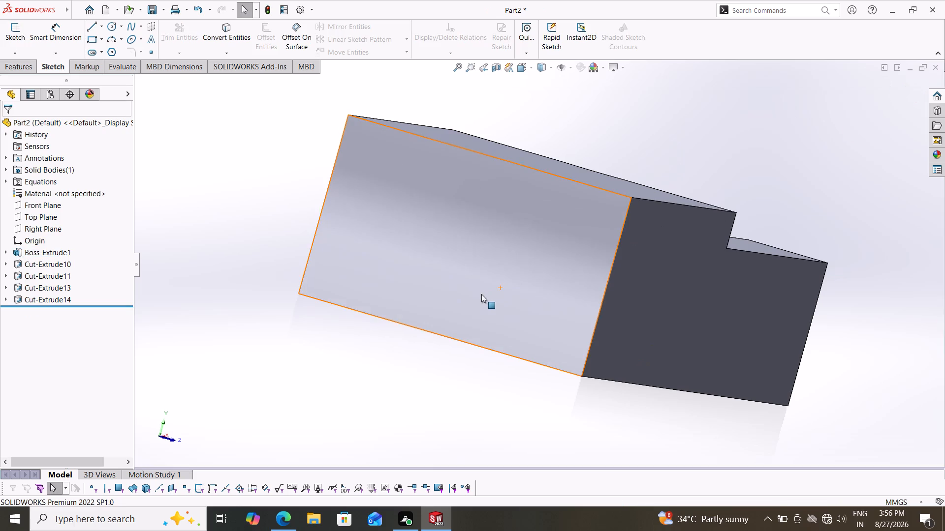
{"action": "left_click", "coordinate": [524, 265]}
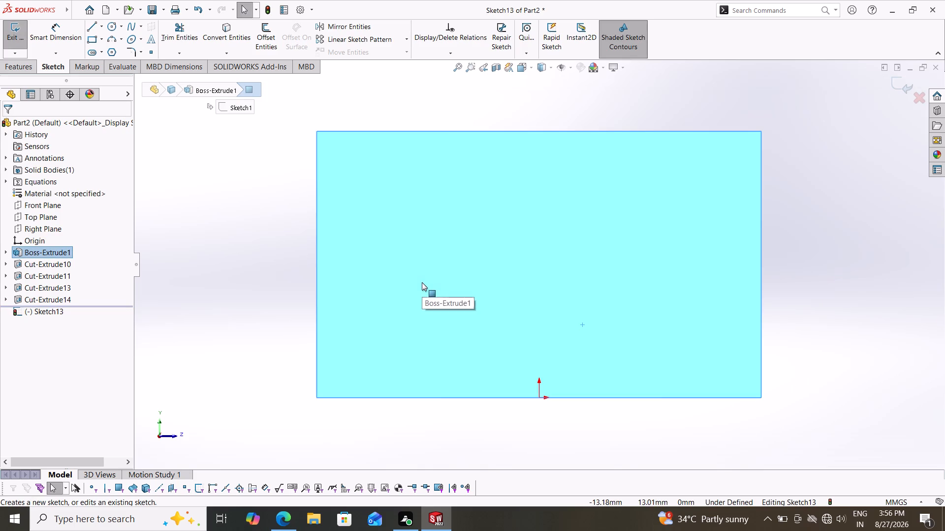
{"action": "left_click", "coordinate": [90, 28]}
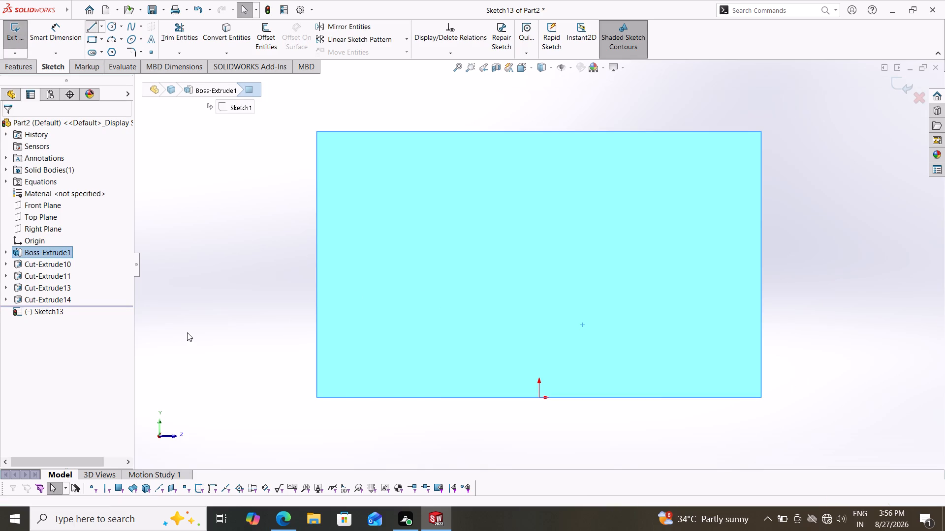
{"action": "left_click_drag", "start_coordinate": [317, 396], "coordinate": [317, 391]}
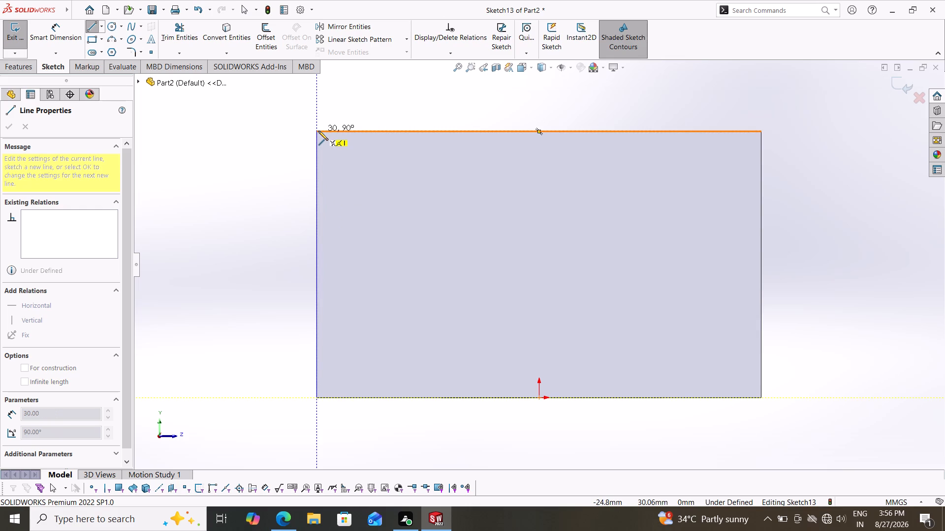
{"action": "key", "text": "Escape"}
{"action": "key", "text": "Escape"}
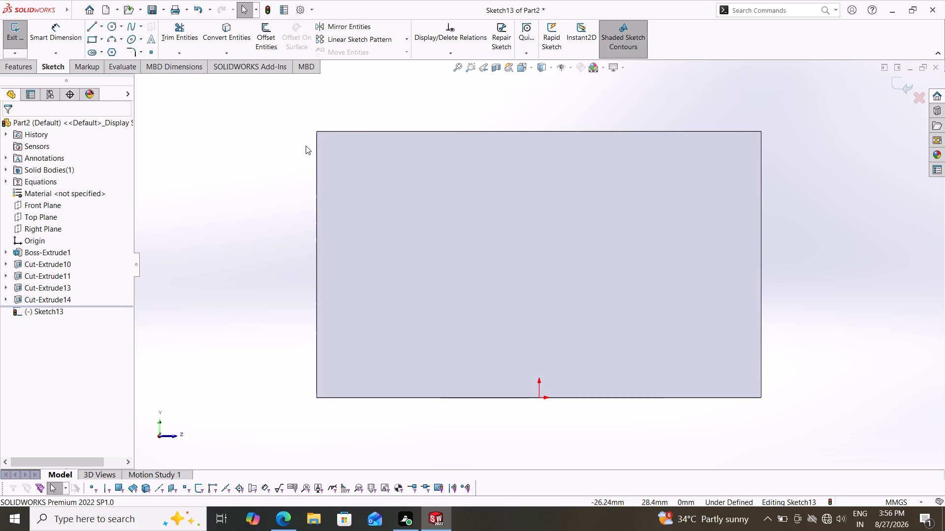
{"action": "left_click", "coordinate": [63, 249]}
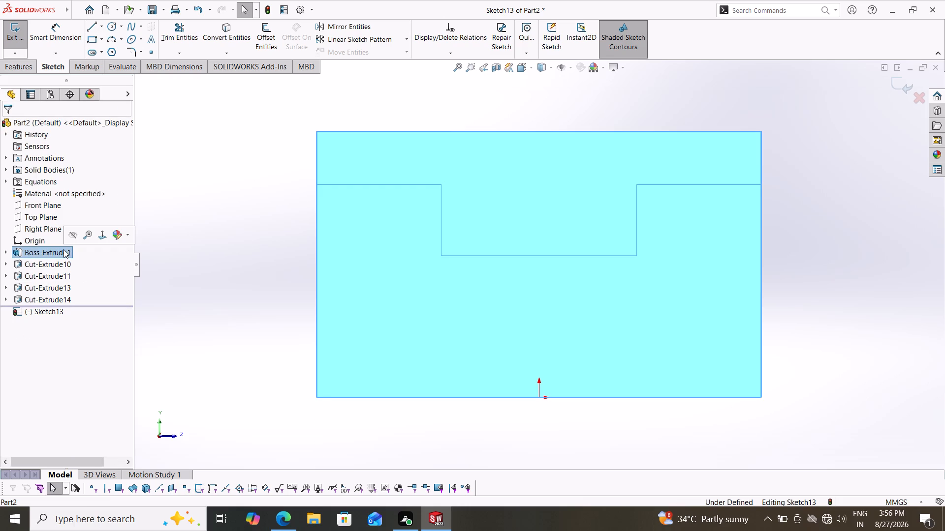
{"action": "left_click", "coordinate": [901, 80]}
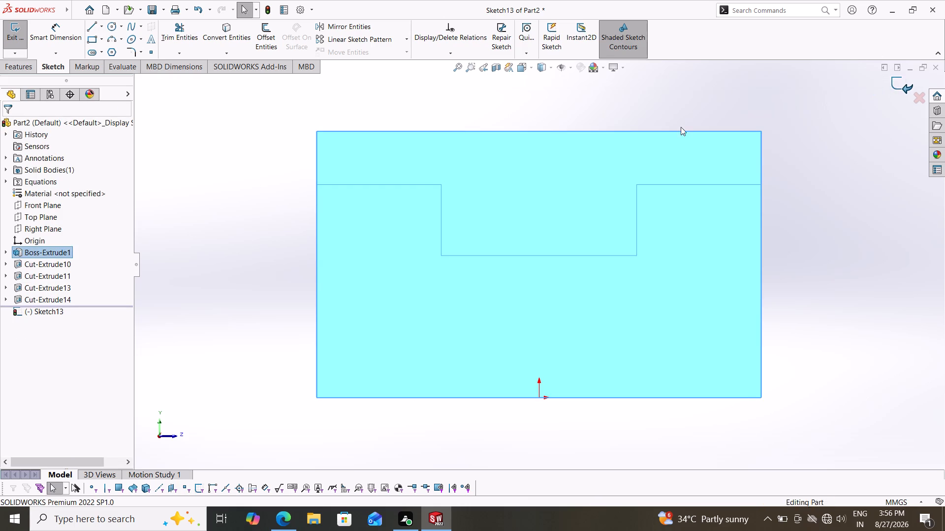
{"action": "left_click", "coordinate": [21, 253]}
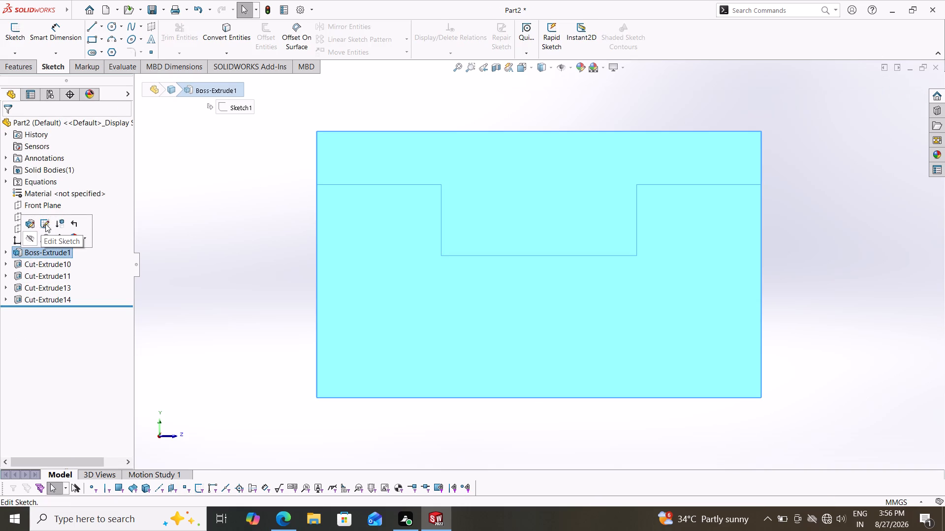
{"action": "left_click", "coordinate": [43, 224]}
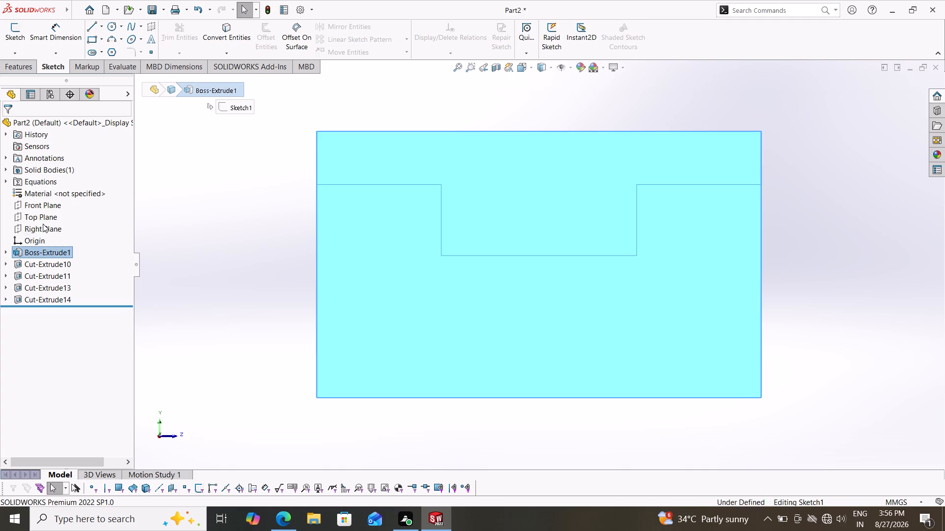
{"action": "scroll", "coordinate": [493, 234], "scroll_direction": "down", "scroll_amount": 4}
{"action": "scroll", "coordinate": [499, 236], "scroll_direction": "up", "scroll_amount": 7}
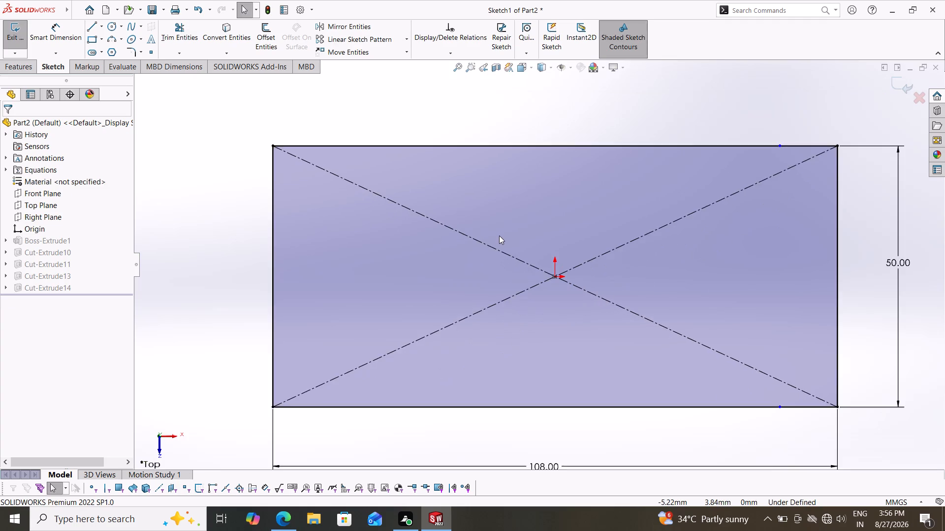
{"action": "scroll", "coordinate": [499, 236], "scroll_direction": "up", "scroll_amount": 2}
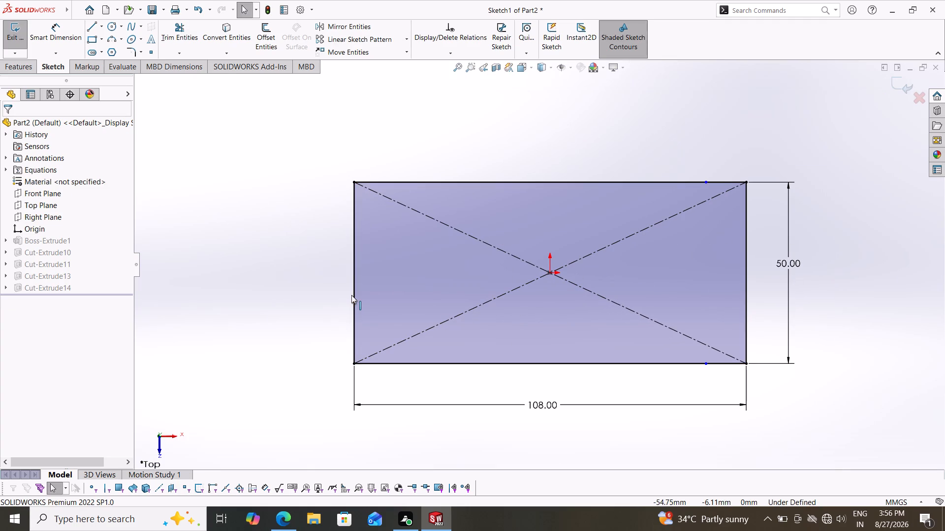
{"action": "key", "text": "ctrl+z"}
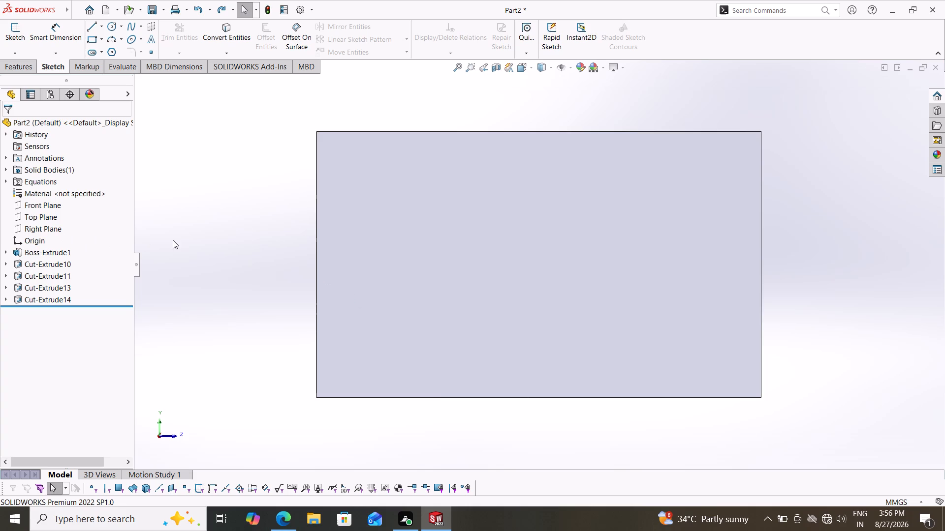
Edit the base extrusion and set its blind depth to 28 mm.
{"action": "left_click", "coordinate": [50, 250]}
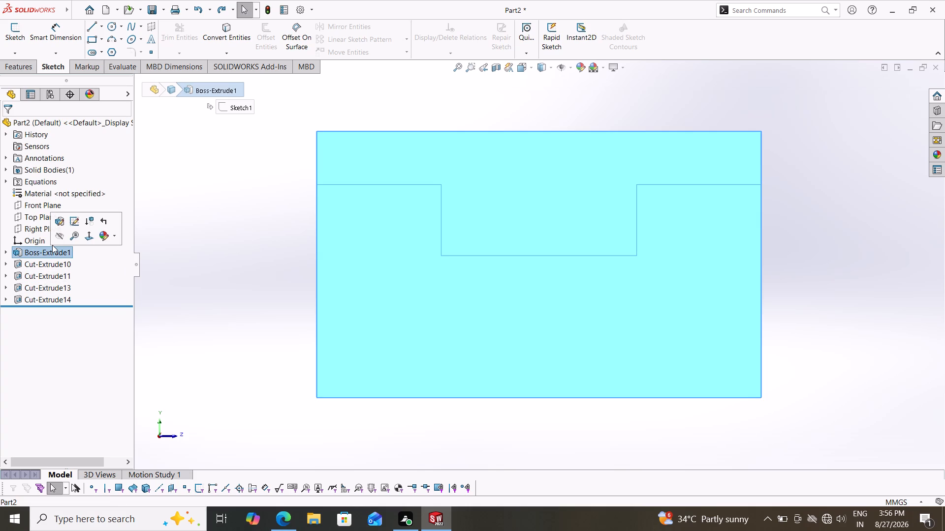
{"action": "left_click", "coordinate": [65, 221]}
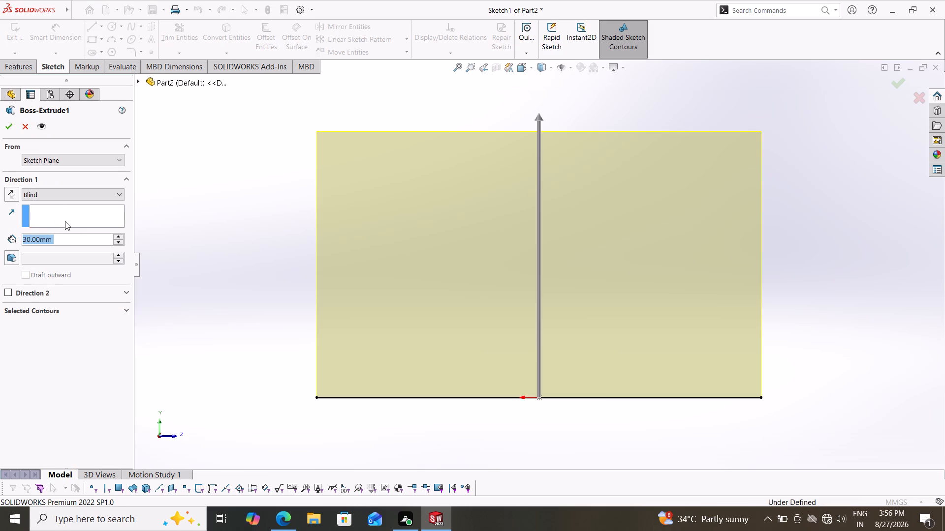
{"action": "type", "text": "28"}
{"action": "key", "text": "Return"}
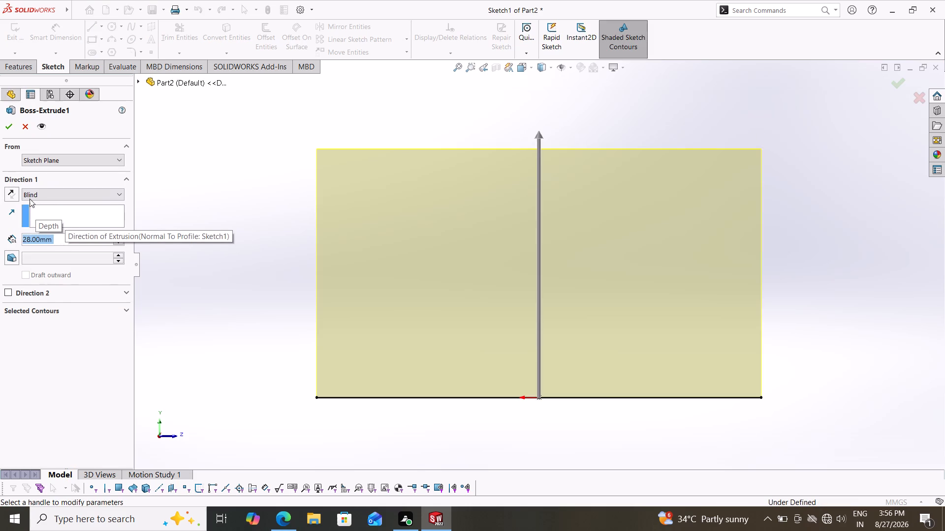
{"action": "left_click", "coordinate": [11, 128]}
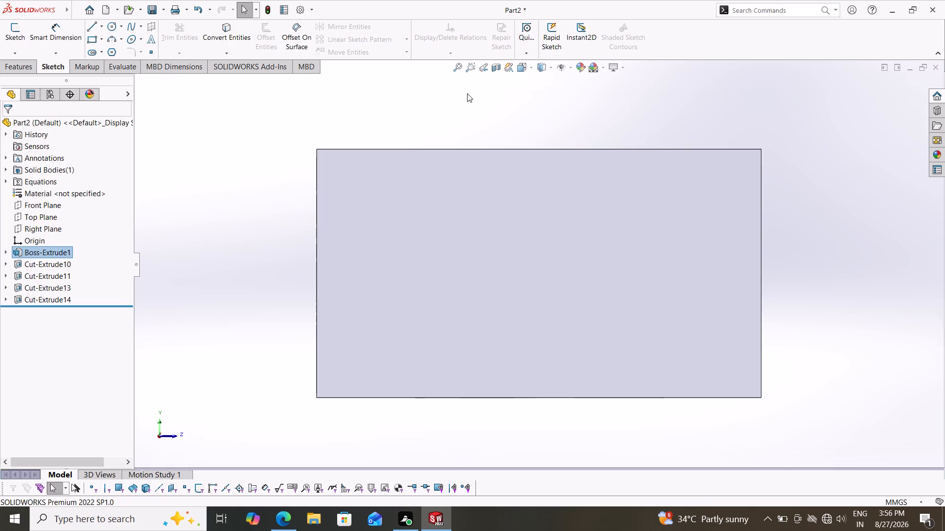
Check the block's overall height and the lower step's height on the slotted end face using temporary sketch lines.
{"action": "scroll", "coordinate": [283, 260], "scroll_direction": "down", "scroll_amount": 2}
{"action": "scroll", "coordinate": [304, 295], "scroll_direction": "up", "scroll_amount": 3}
{"action": "middle_click_drag", "start_coordinate": [292, 298], "coordinate": [248, 300]}
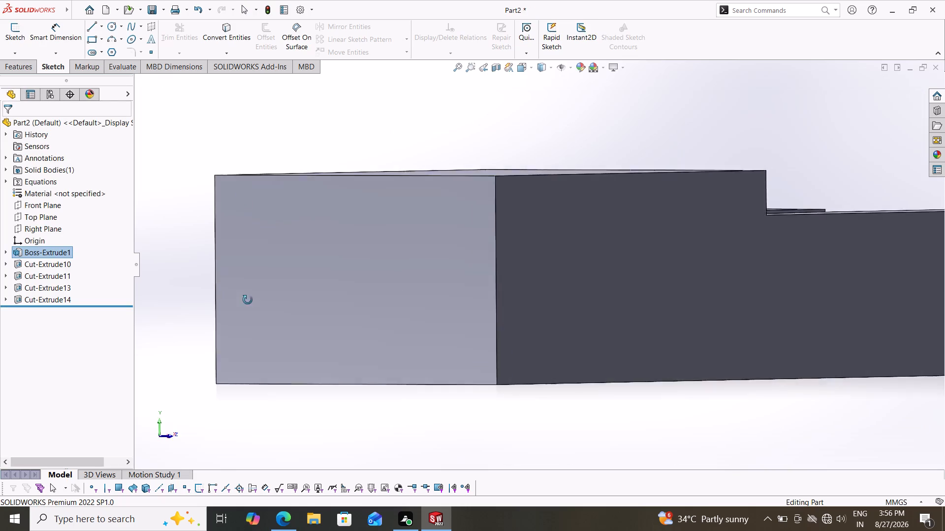
{"action": "middle_click_drag", "start_coordinate": [248, 300], "coordinate": [141, 318]}
{"action": "middle_click_drag", "start_coordinate": [315, 385], "coordinate": [312, 387]}
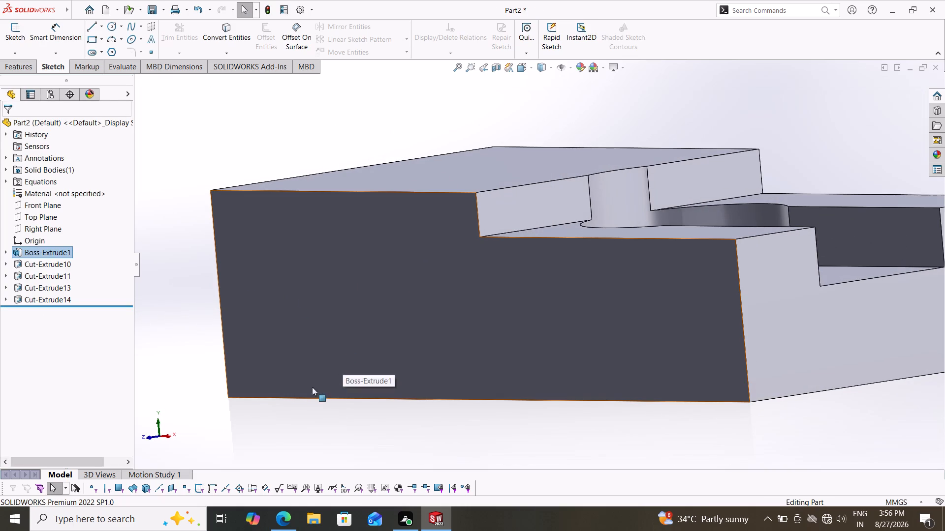
{"action": "middle_click_drag", "start_coordinate": [312, 387], "coordinate": [271, 386]}
{"action": "scroll", "coordinate": [486, 323], "scroll_direction": "down", "scroll_amount": 2}
{"action": "scroll", "coordinate": [486, 323], "scroll_direction": "up", "scroll_amount": 1}
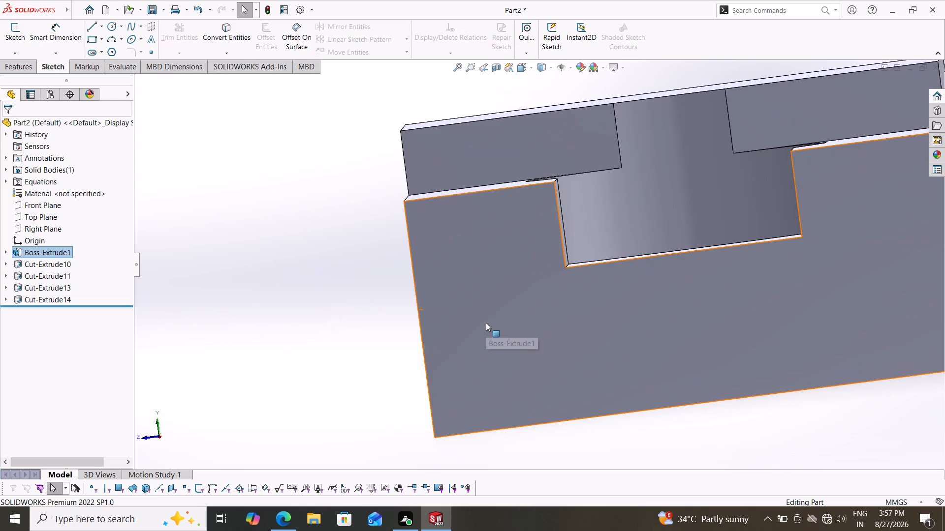
{"action": "scroll", "coordinate": [486, 323], "scroll_direction": "up", "scroll_amount": 1}
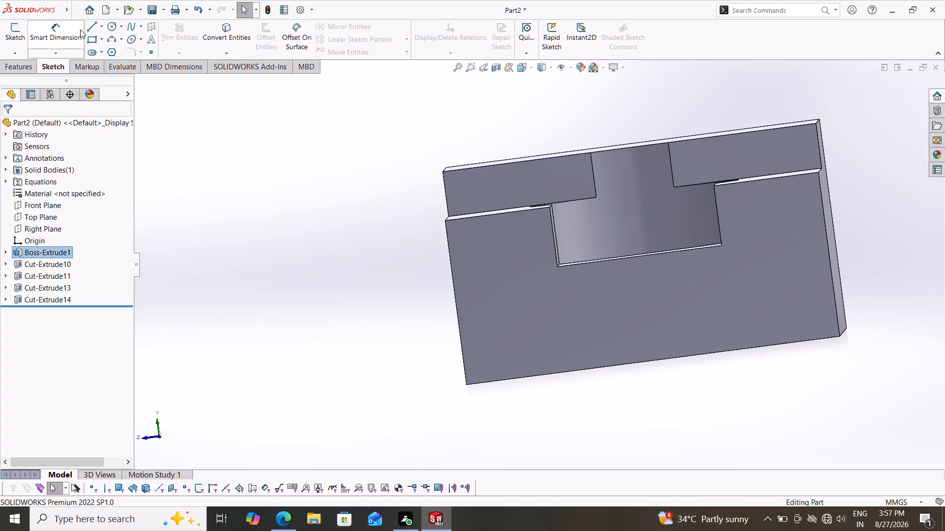
{"action": "left_click", "coordinate": [90, 26]}
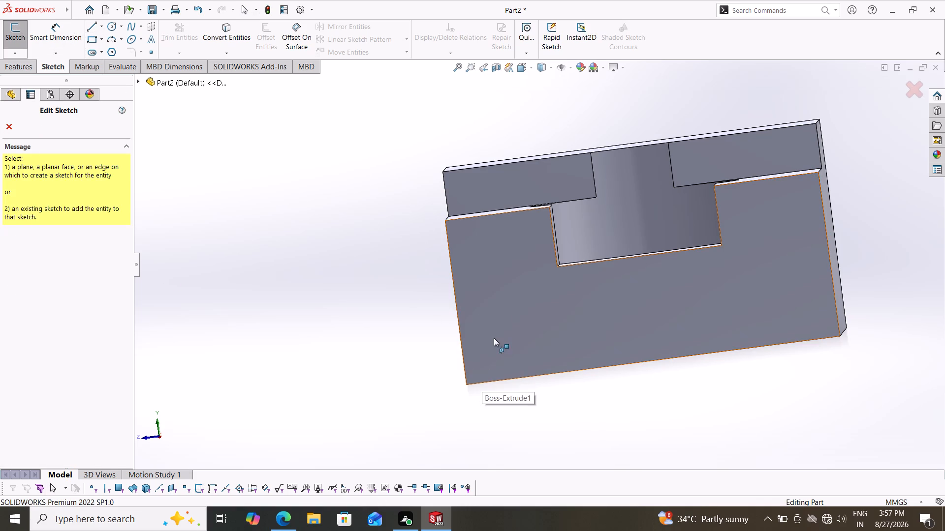
{"action": "left_click", "coordinate": [494, 338]}
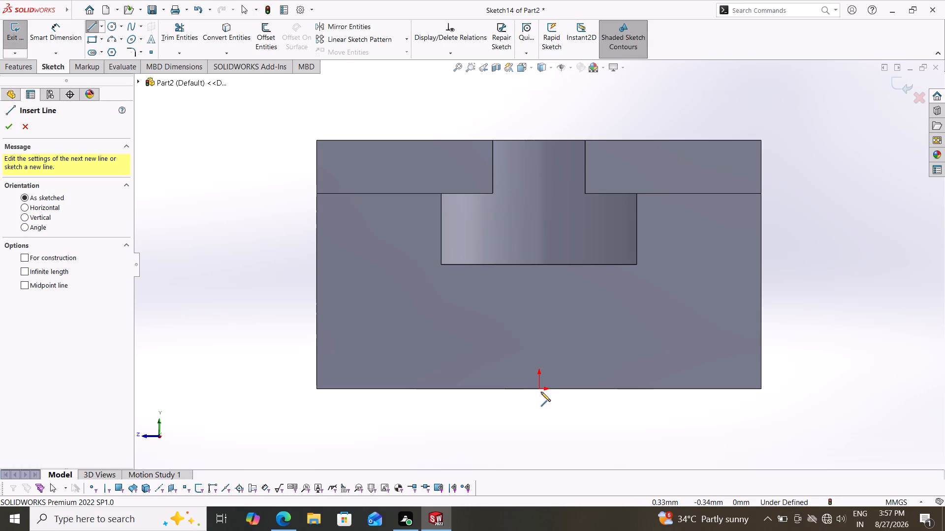
{"action": "left_click", "coordinate": [539, 389]}
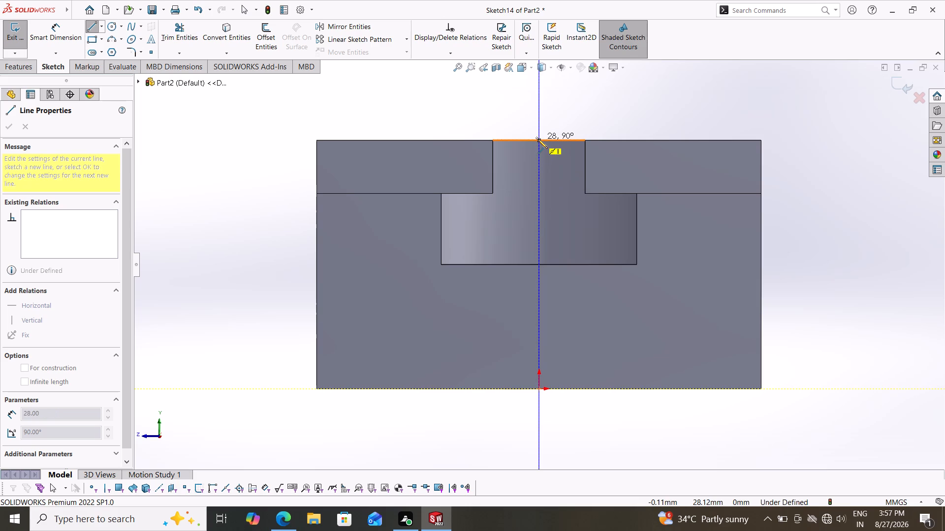
{"action": "key", "text": "Escape"}
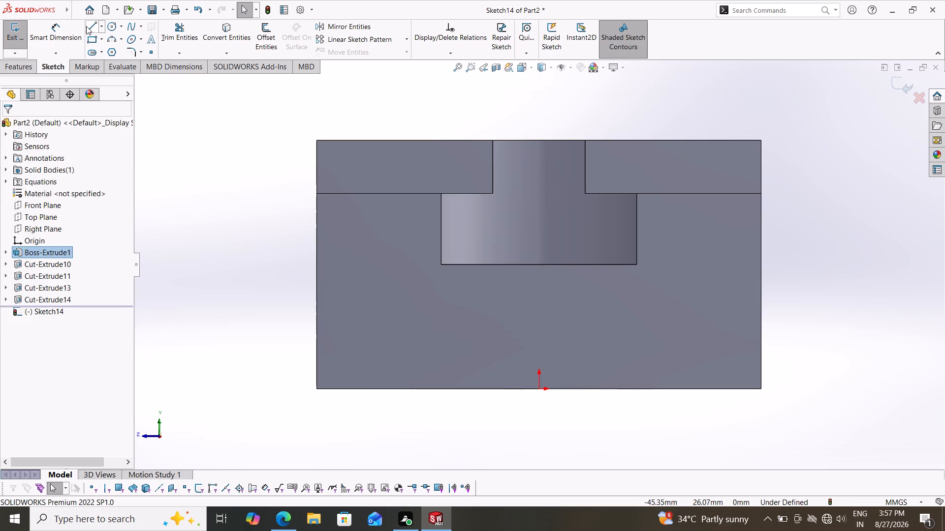
{"action": "left_click", "coordinate": [86, 26]}
{"action": "left_click", "coordinate": [316, 193]}
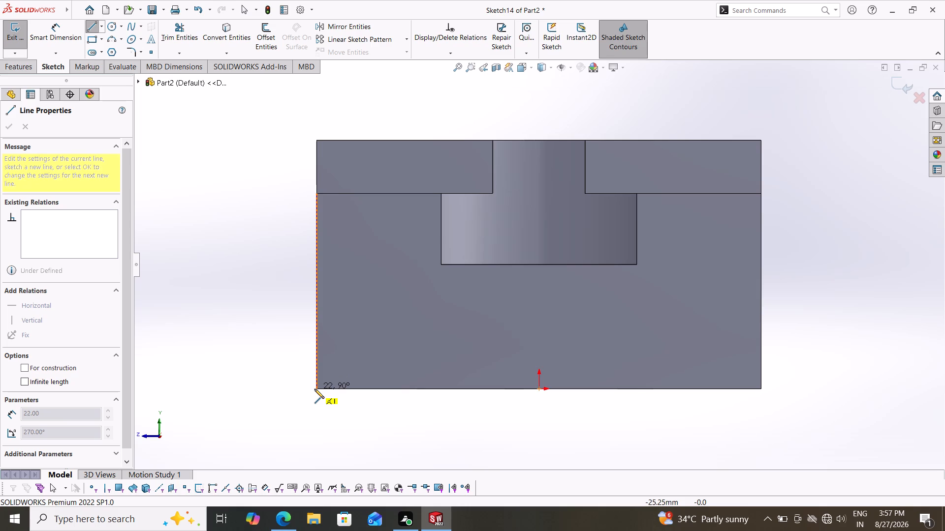
{"action": "key", "text": "Escape"}
{"action": "key", "text": "Escape"}
Examine the step, hole and slot from several angles, and close the empty end-face sketch.
{"action": "middle_click_drag", "start_coordinate": [247, 170], "coordinate": [240, 206]}
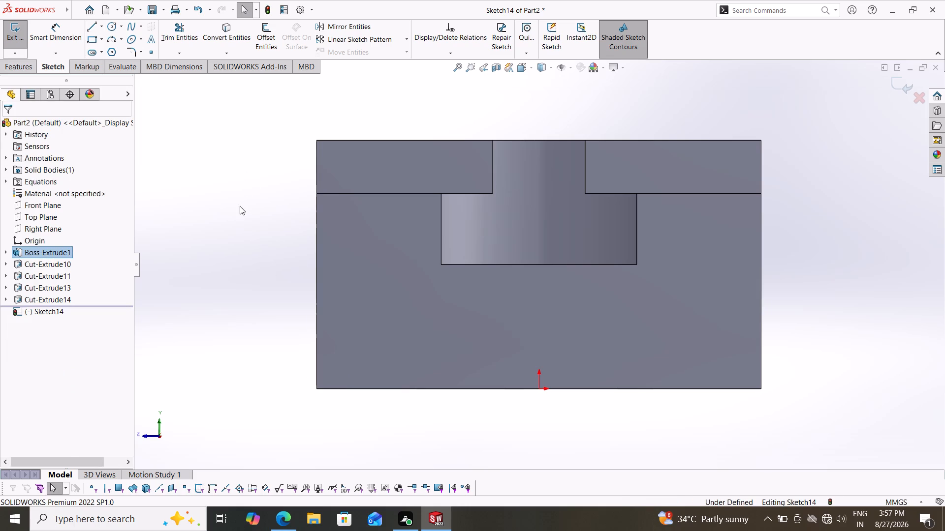
{"action": "middle_click_drag", "start_coordinate": [240, 206], "coordinate": [235, 227]}
{"action": "scroll", "coordinate": [240, 200], "scroll_direction": "down", "scroll_amount": 2}
{"action": "scroll", "coordinate": [240, 200], "scroll_direction": "up", "scroll_amount": 4}
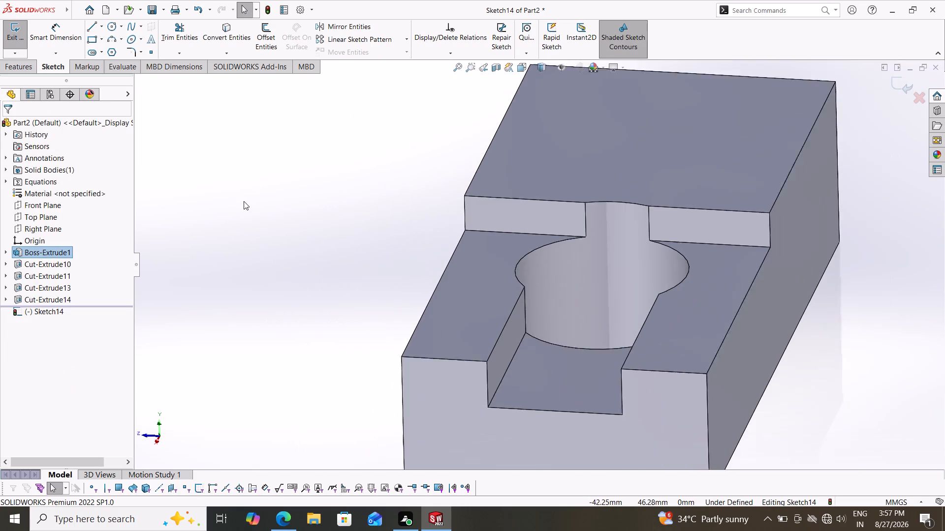
{"action": "scroll", "coordinate": [244, 201], "scroll_direction": "up", "scroll_amount": 1}
{"action": "middle_click_drag", "start_coordinate": [251, 231], "coordinate": [218, 192]}
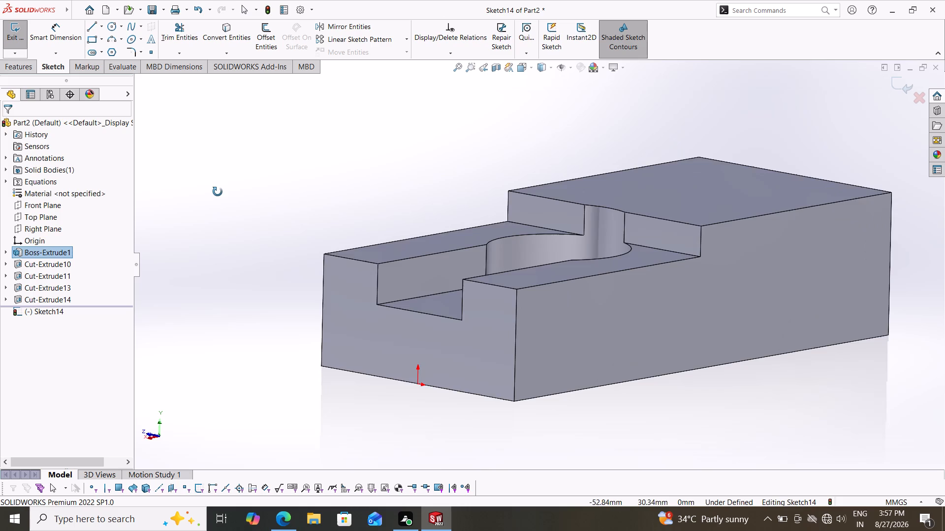
{"action": "middle_click_drag", "start_coordinate": [218, 192], "coordinate": [244, 239]}
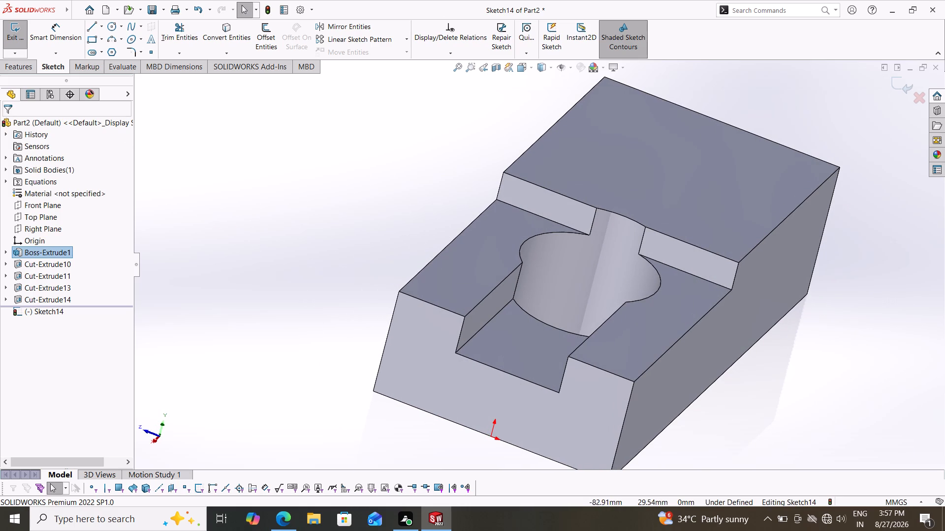
{"action": "left_click", "coordinate": [141, 49]}
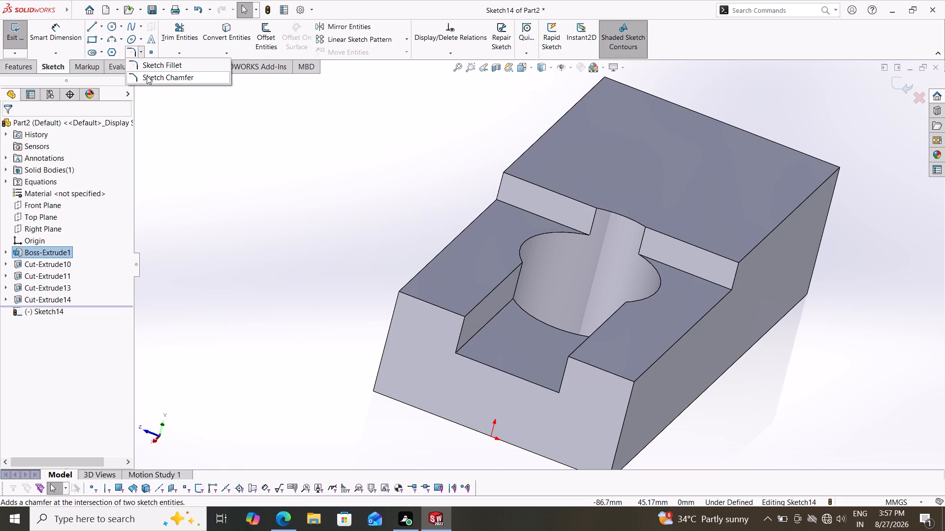
{"action": "left_click", "coordinate": [29, 67]}
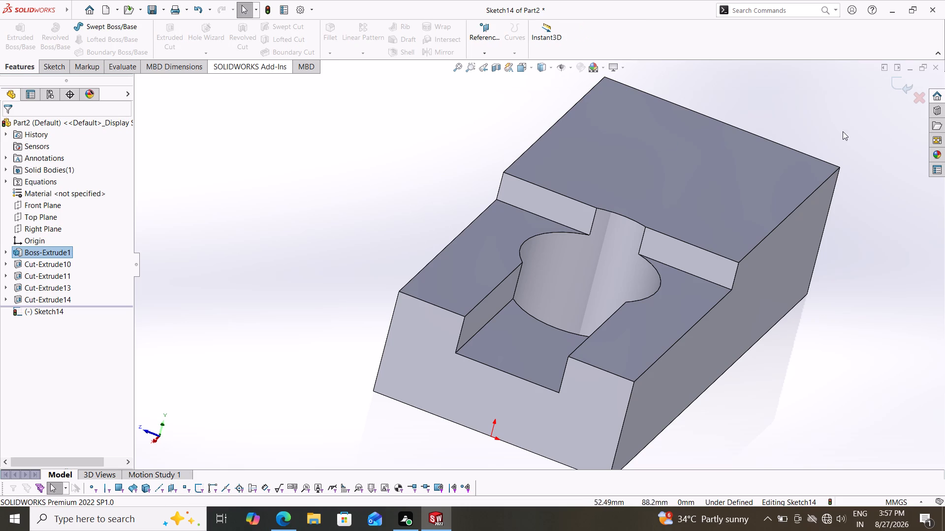
{"action": "left_click", "coordinate": [903, 83]}
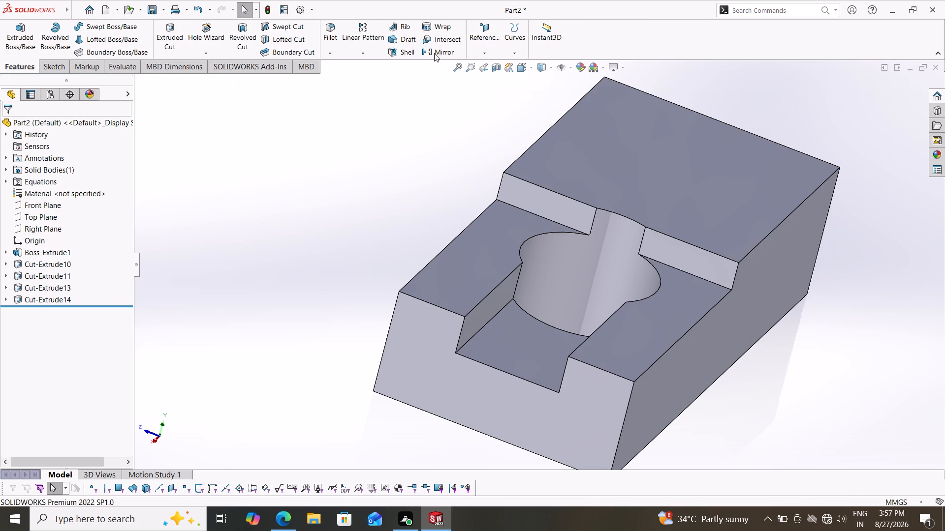
Chamfer the two vertical outer corner edges at the slotted end with an 11 mm distance at 45 degrees.
{"action": "left_click", "coordinate": [330, 49]}
{"action": "left_click", "coordinate": [330, 76]}
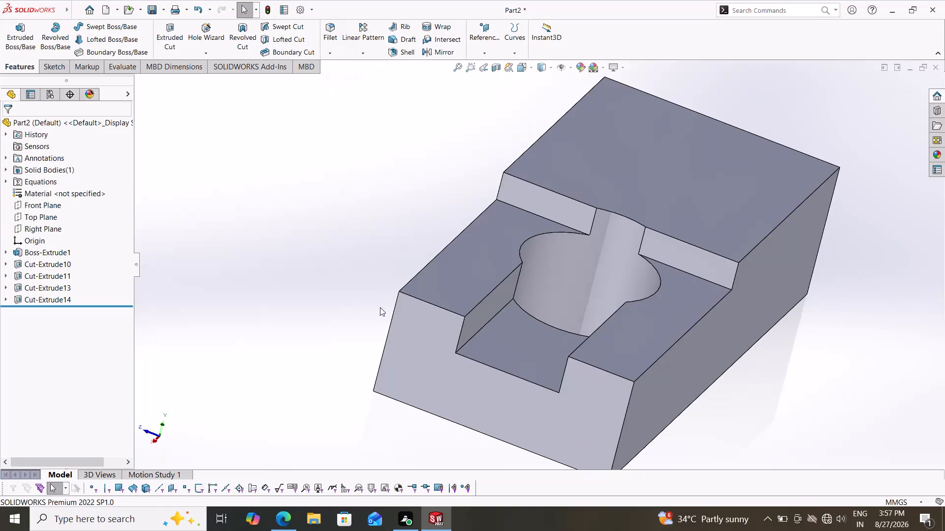
{"action": "middle_click_drag", "start_coordinate": [345, 308], "coordinate": [368, 314]}
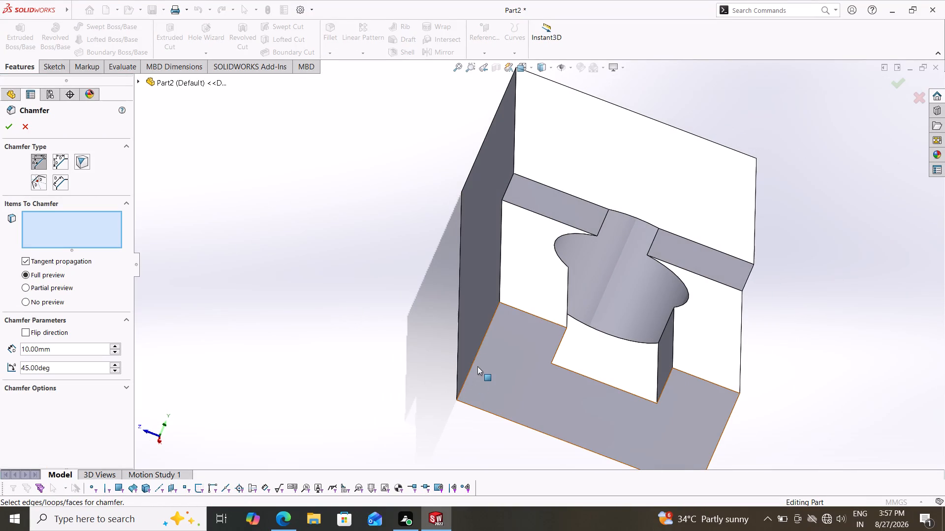
{"action": "left_click", "coordinate": [475, 357]}
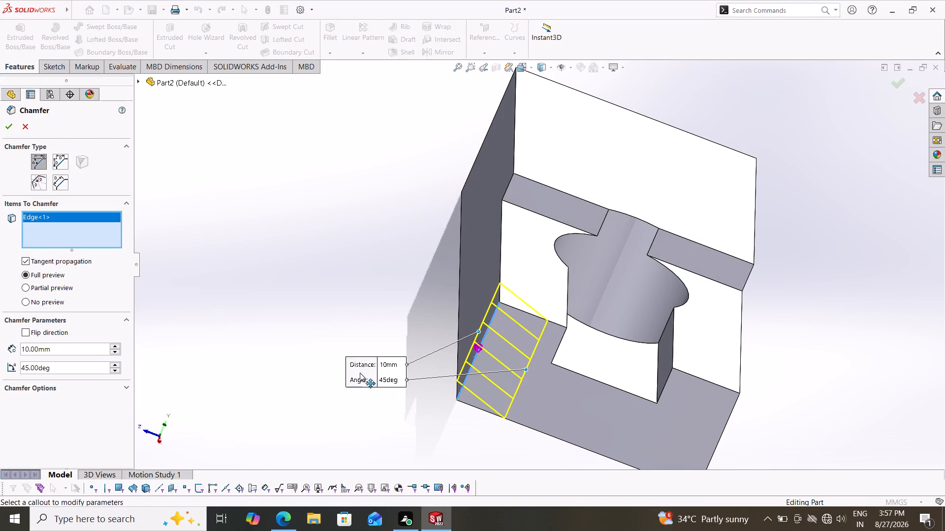
{"action": "middle_click_drag", "start_coordinate": [346, 368], "coordinate": [276, 322]}
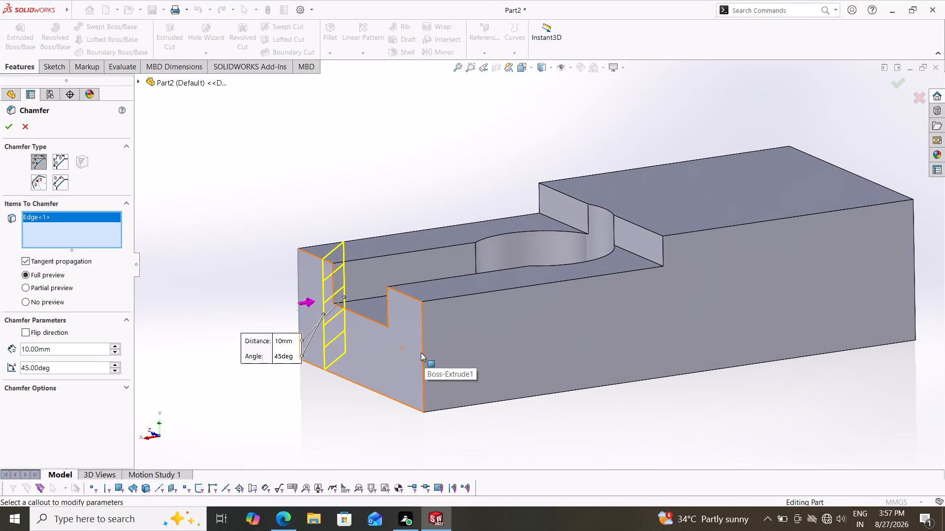
{"action": "left_click", "coordinate": [422, 353]}
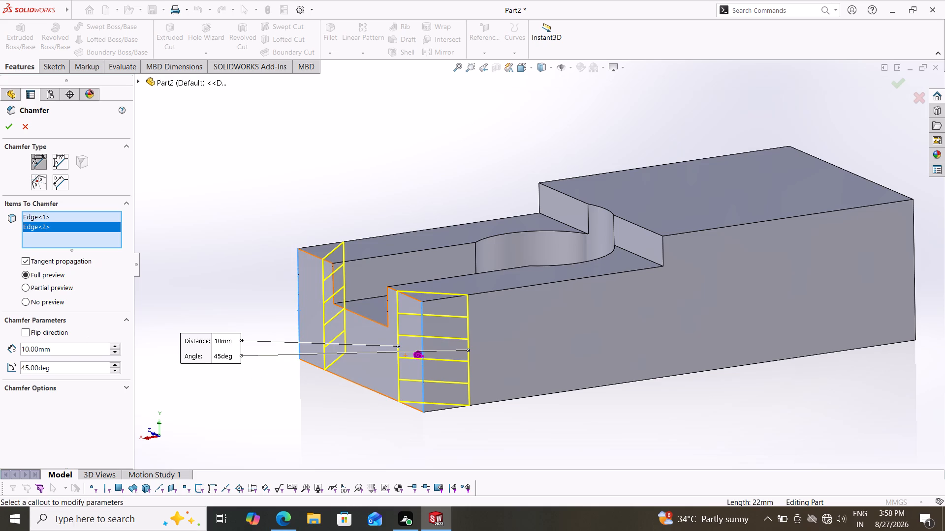
{"action": "left_click_drag", "start_coordinate": [59, 350], "coordinate": [0, 359]}
{"action": "type", "text": "11"}
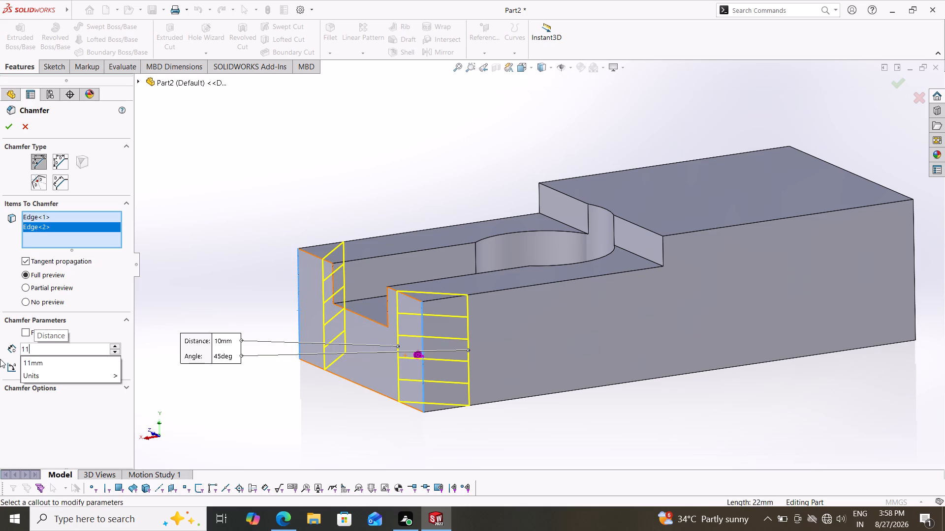
{"action": "key", "text": "Return"}
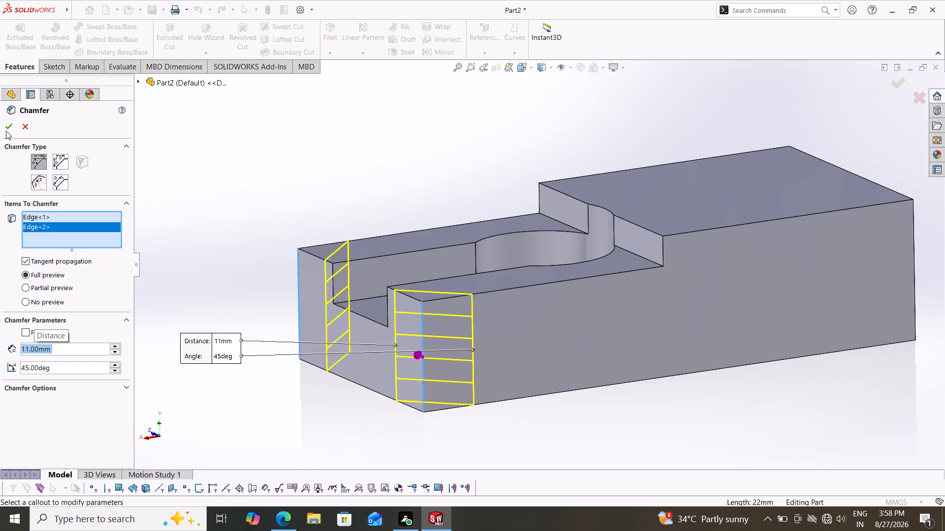
{"action": "left_click", "coordinate": [6, 125]}
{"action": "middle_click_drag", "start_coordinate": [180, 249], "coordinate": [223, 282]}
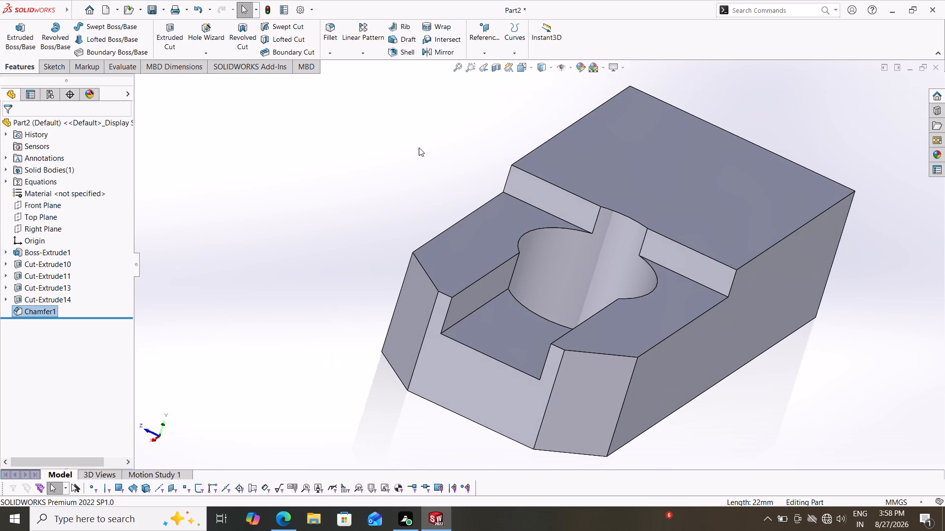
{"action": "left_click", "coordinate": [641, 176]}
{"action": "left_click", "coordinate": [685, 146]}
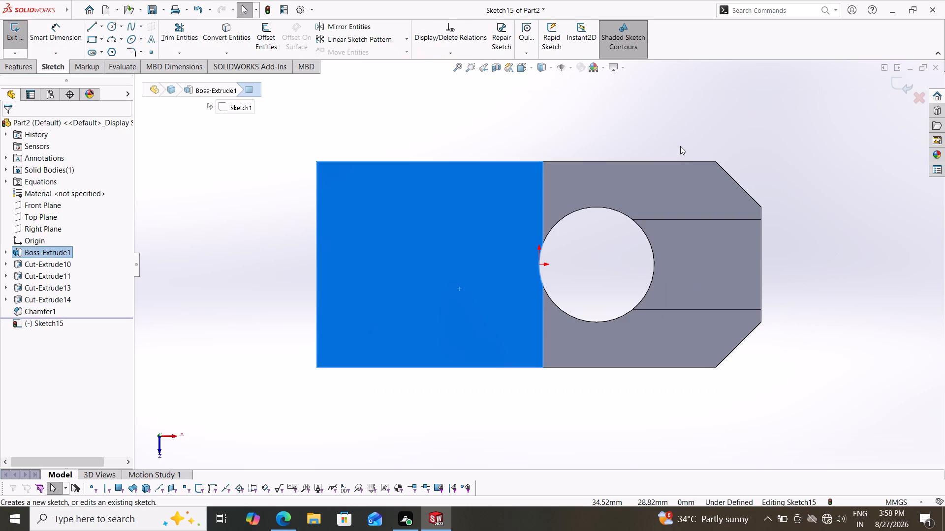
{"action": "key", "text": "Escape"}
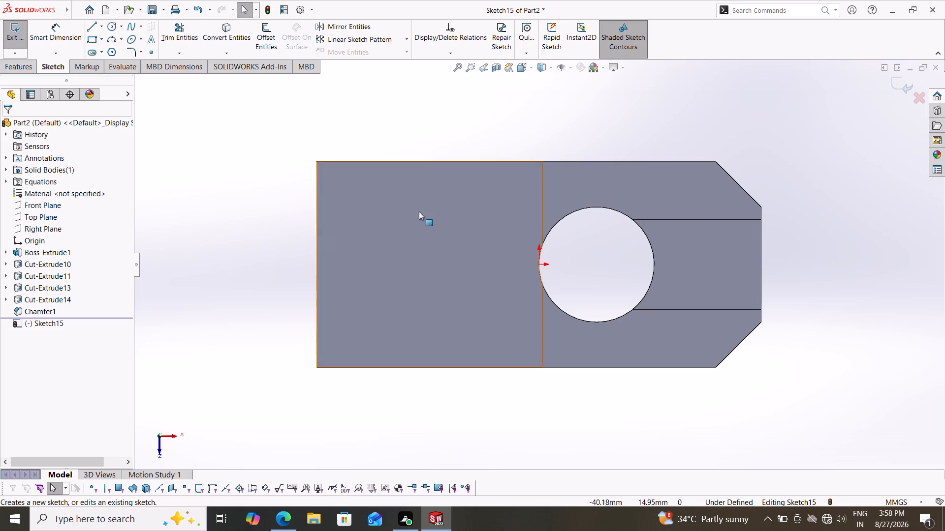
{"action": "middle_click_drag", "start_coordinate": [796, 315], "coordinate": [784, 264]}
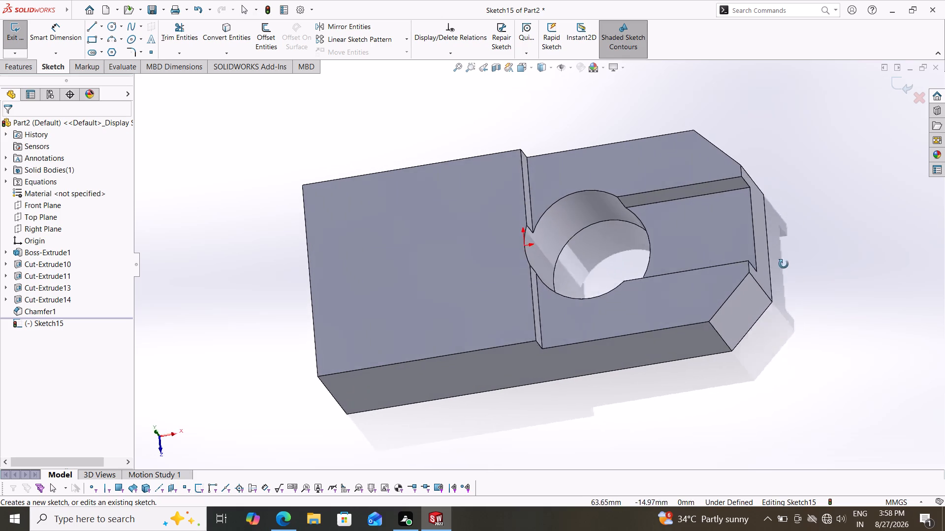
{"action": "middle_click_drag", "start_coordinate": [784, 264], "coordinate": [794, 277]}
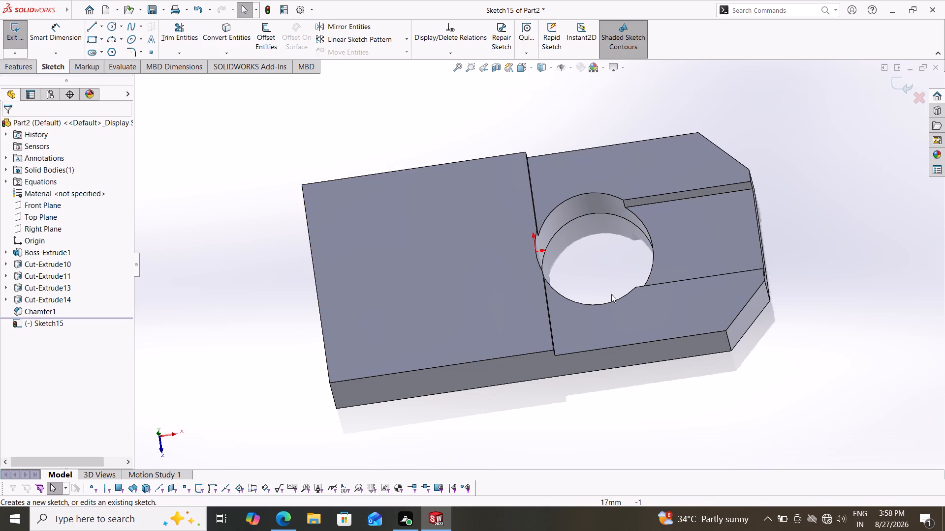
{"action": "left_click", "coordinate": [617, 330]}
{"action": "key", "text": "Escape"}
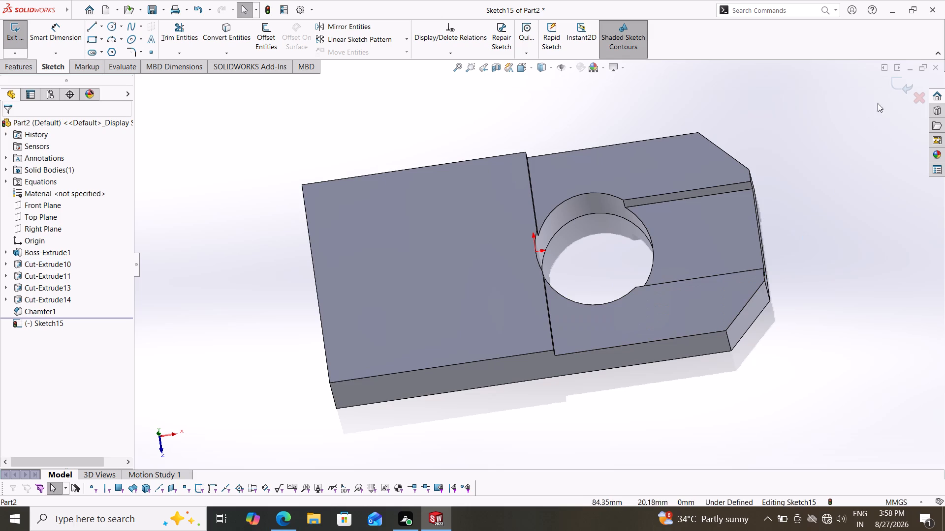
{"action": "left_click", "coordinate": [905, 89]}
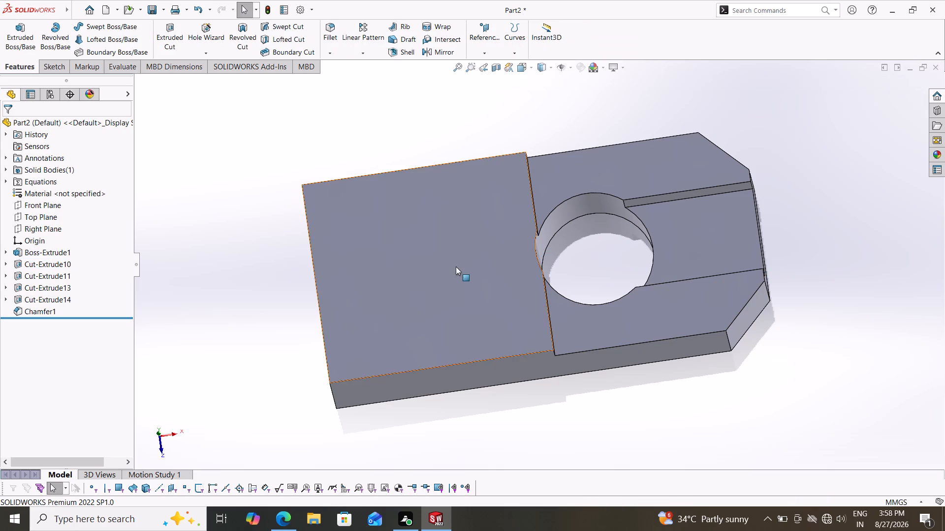
Start a sketch on the top face of the unslotted half and convert the four arc edges of the through hole into it.
{"action": "left_click", "coordinate": [456, 266]}
{"action": "left_click", "coordinate": [502, 239]}
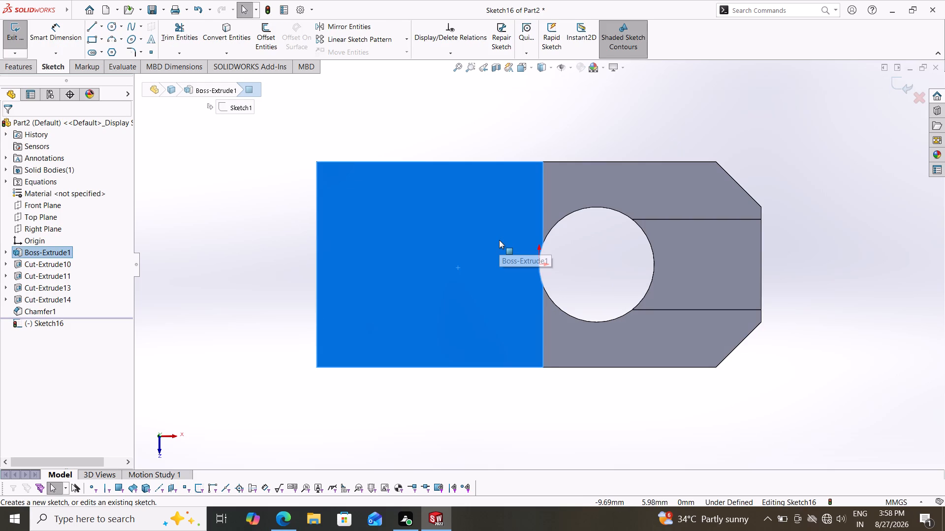
{"action": "key", "text": "Escape"}
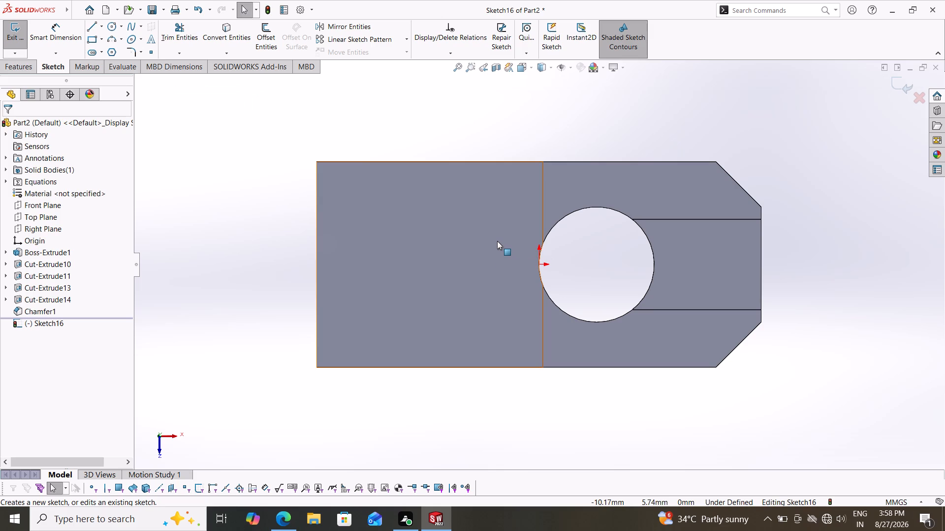
{"action": "left_click", "coordinate": [221, 29]}
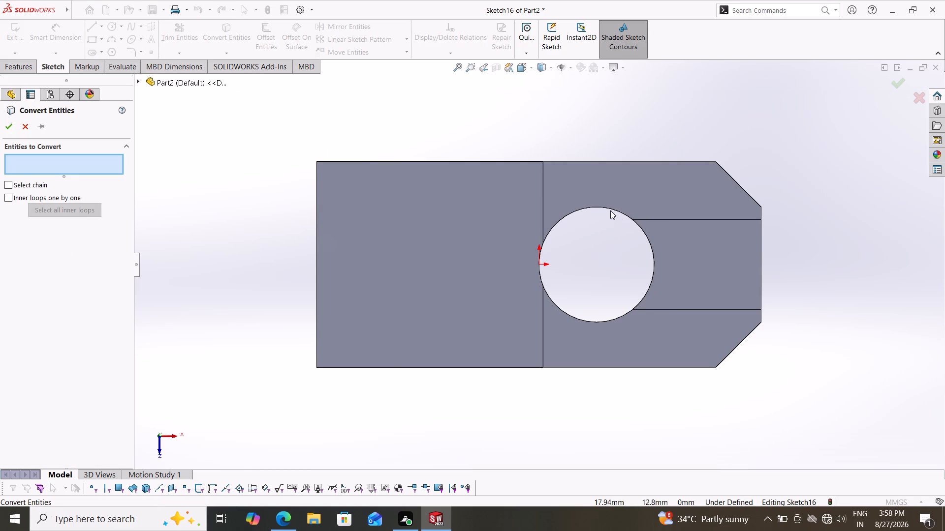
{"action": "left_click", "coordinate": [606, 208]}
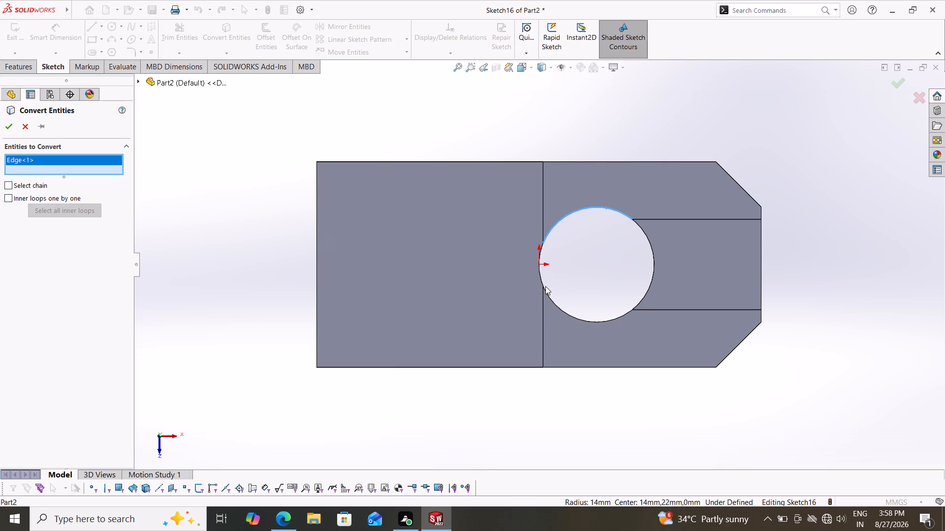
{"action": "left_click", "coordinate": [541, 280]}
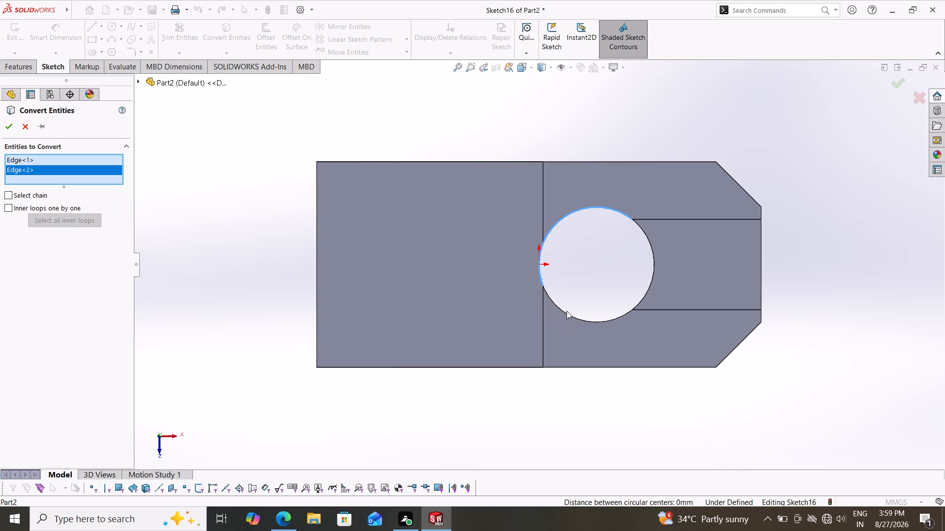
{"action": "left_click", "coordinate": [567, 313]}
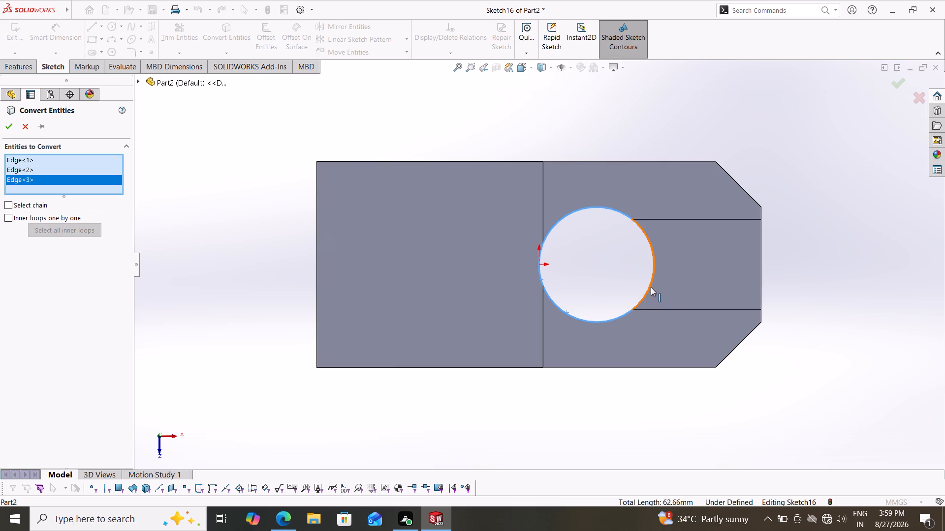
{"action": "left_click", "coordinate": [651, 287]}
{"action": "left_click", "coordinate": [5, 131]}
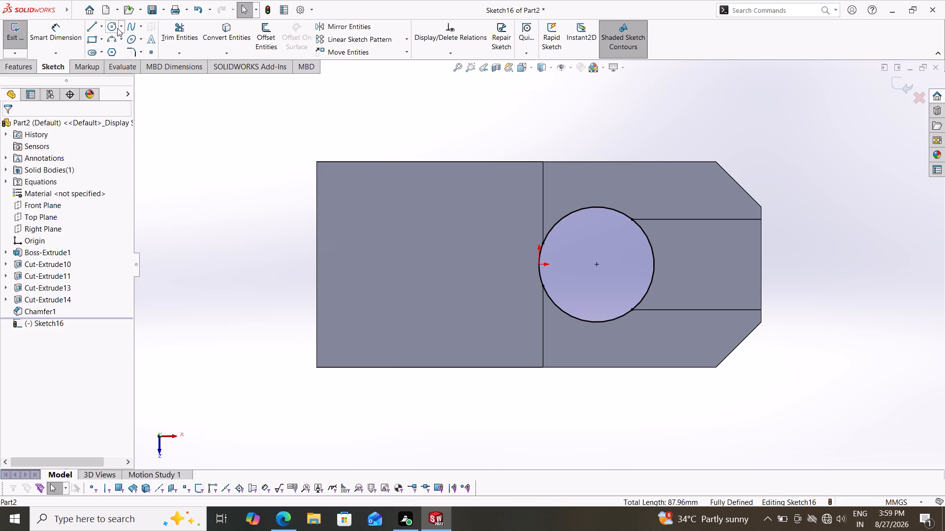
Sketch a circle centred on the through hole and set its diameter to 100 mm.
{"action": "left_click", "coordinate": [111, 28]}
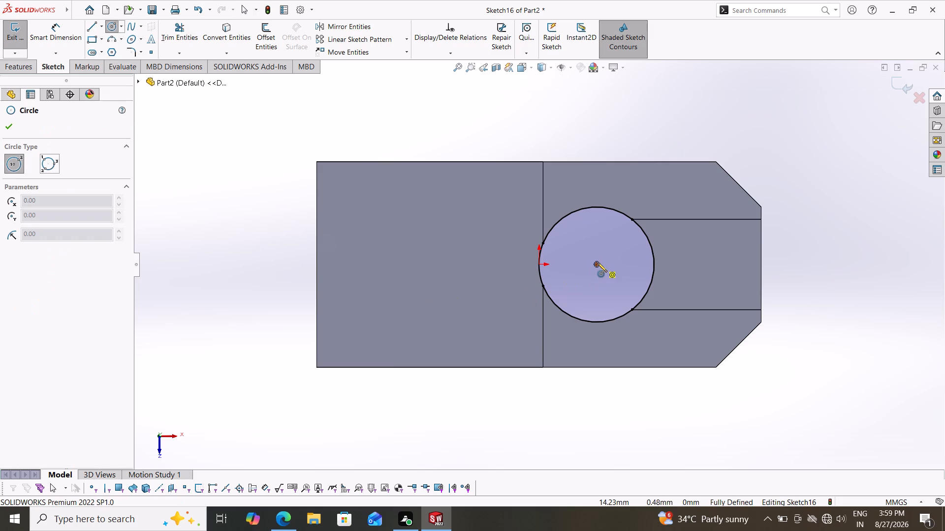
{"action": "left_click", "coordinate": [598, 263]}
{"action": "left_click", "coordinate": [783, 273]}
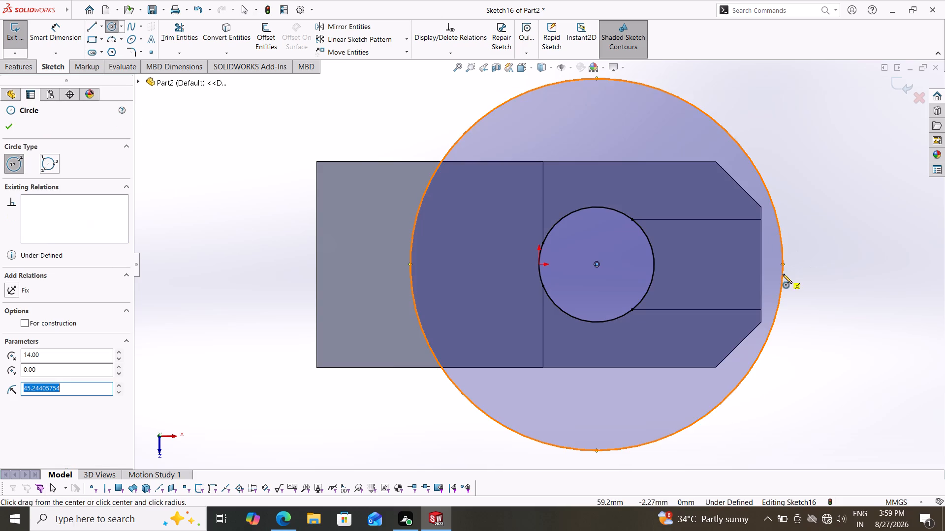
{"action": "left_click", "coordinate": [53, 33]}
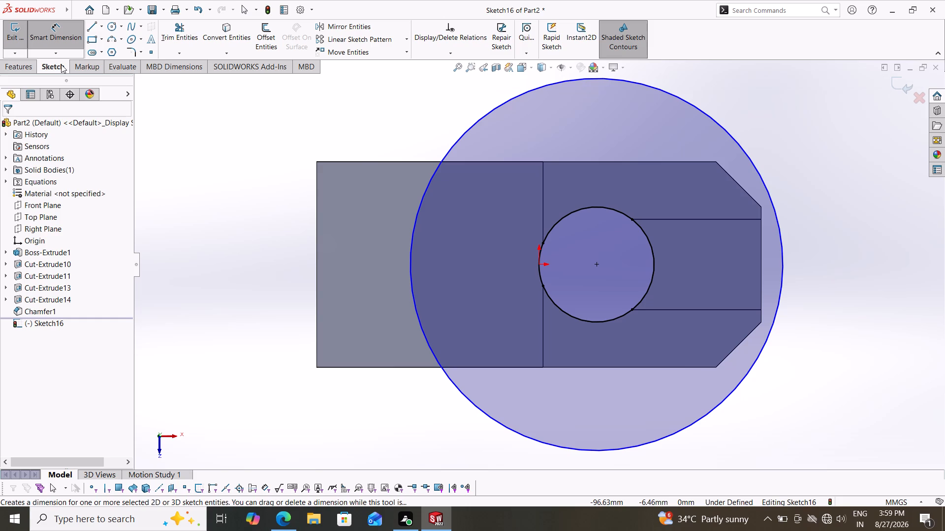
{"action": "left_click", "coordinate": [410, 270]}
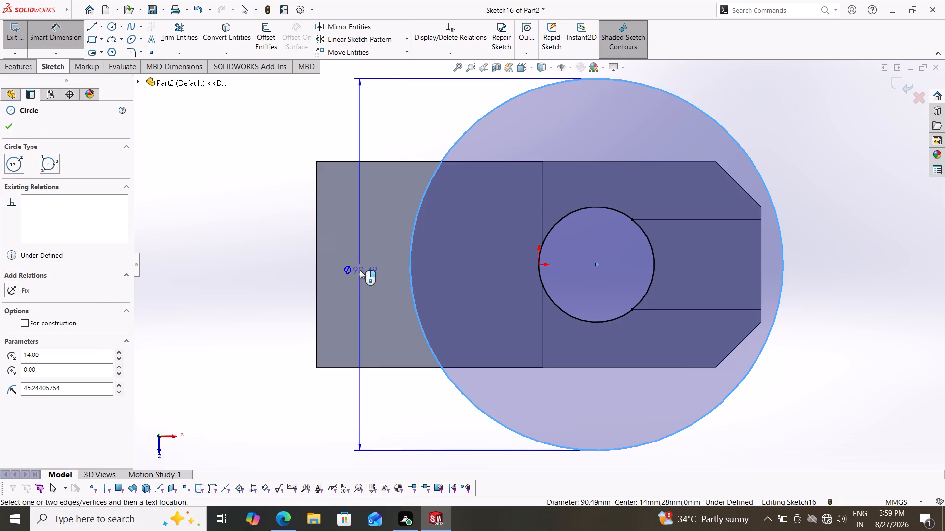
{"action": "left_click", "coordinate": [360, 270]}
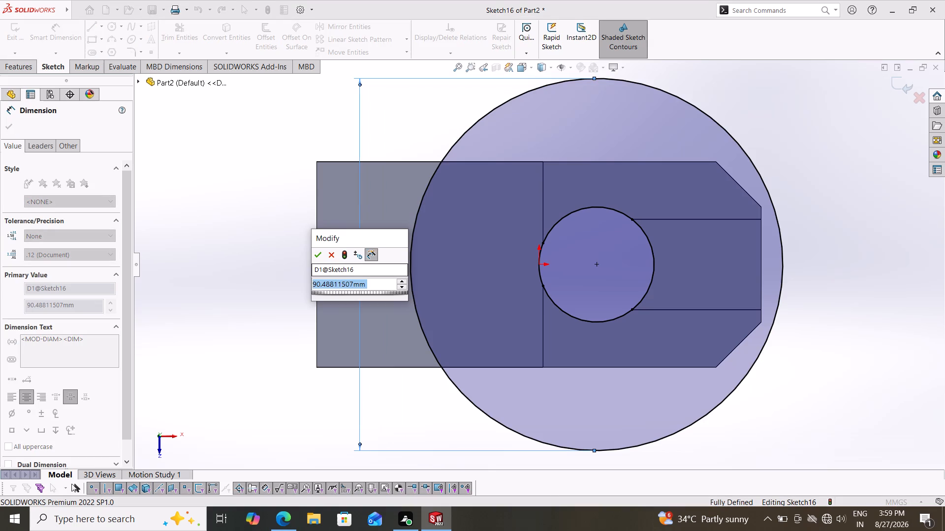
{"action": "type", "text": "100"}
{"action": "key", "text": "Return"}
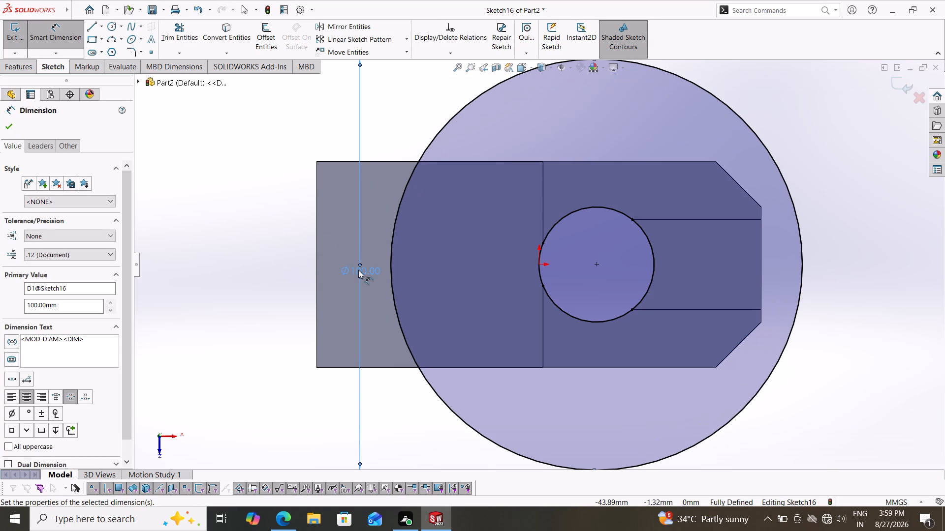
{"action": "left_click", "coordinate": [8, 127]}
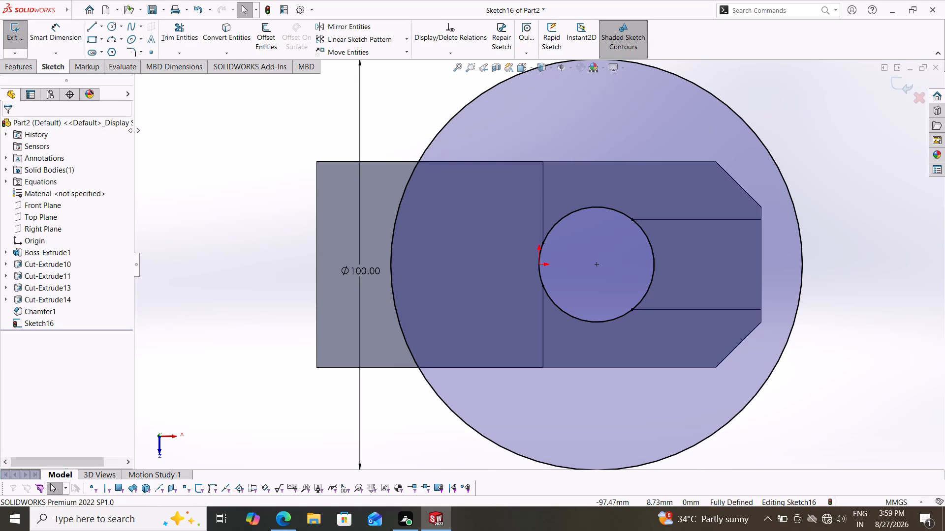
Convert the two long outer edges of the unslotted top face into sketch lines.
{"action": "left_click", "coordinate": [228, 30]}
{"action": "left_click", "coordinate": [386, 161]}
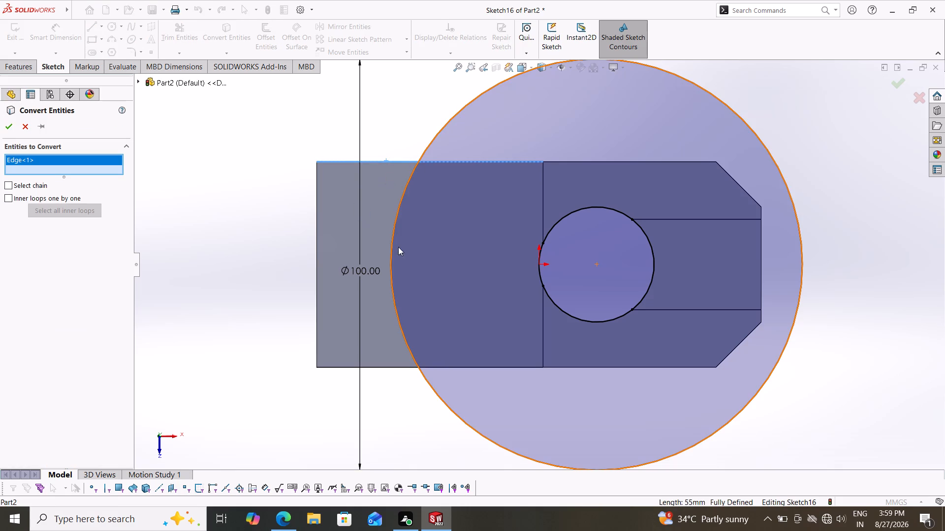
{"action": "left_click", "coordinate": [380, 368]}
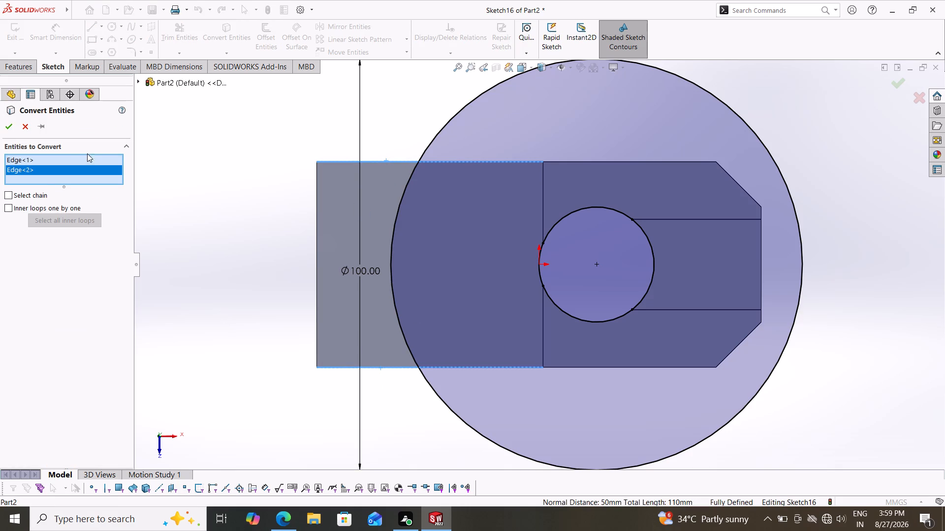
{"action": "left_click", "coordinate": [7, 127]}
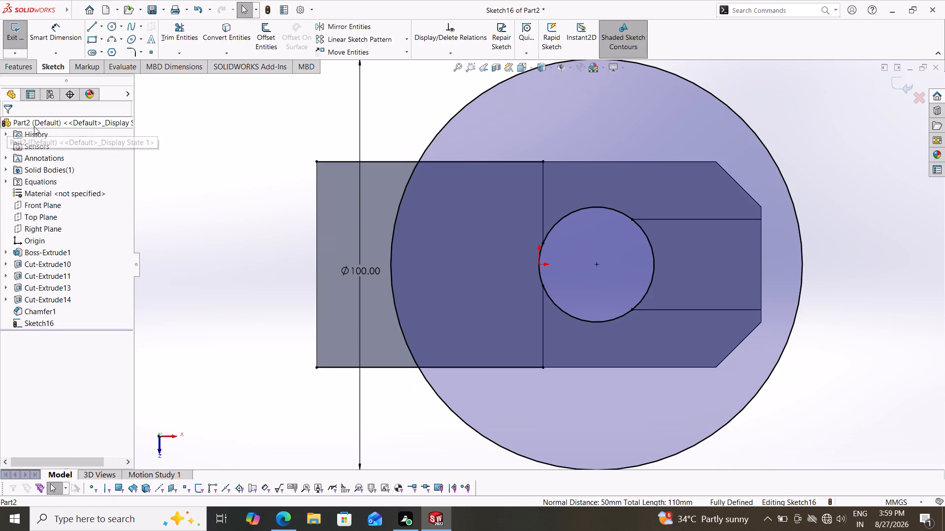
Power-trim the 100 mm circle, keeping only its arc across the unslotted top face between the two long edges.
{"action": "left_click", "coordinate": [165, 33]}
{"action": "left_click_drag", "start_coordinate": [369, 107], "coordinate": [423, 110]}
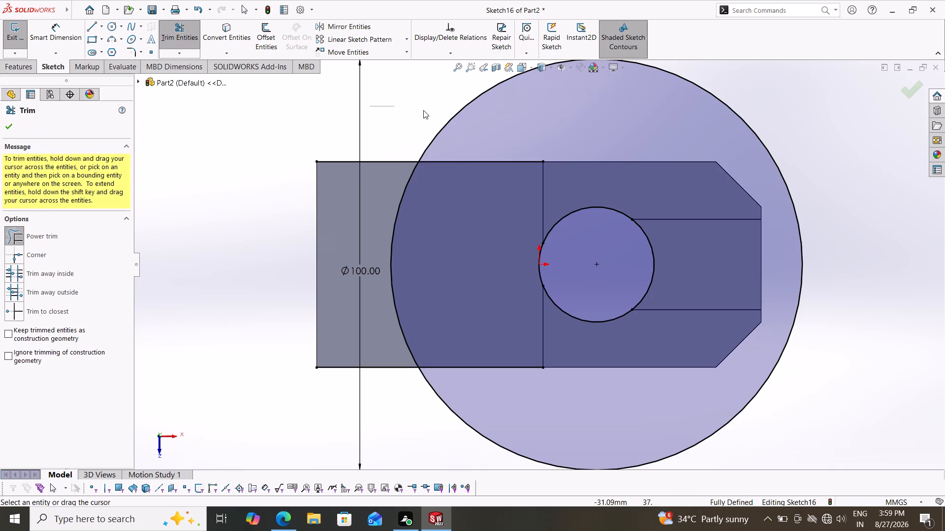
{"action": "left_click_drag", "start_coordinate": [423, 110], "coordinate": [629, 111]}
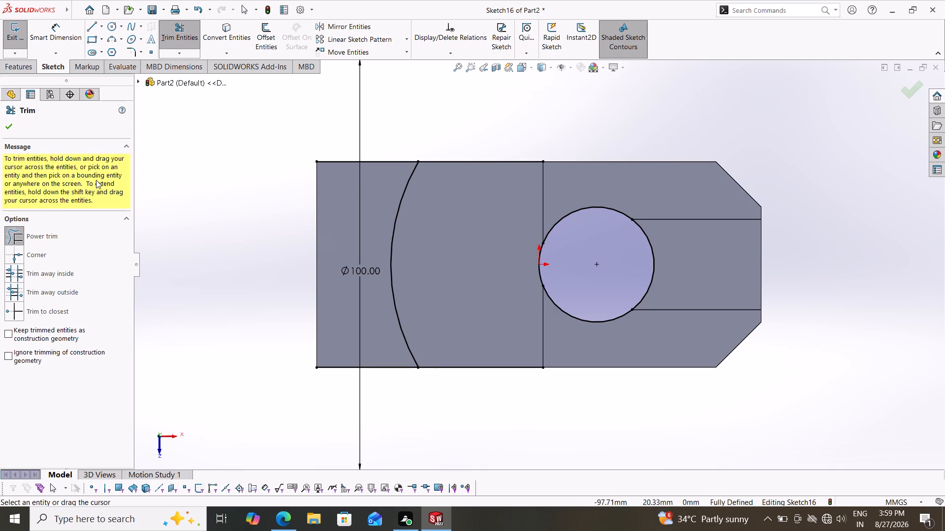
{"action": "left_click", "coordinate": [8, 125]}
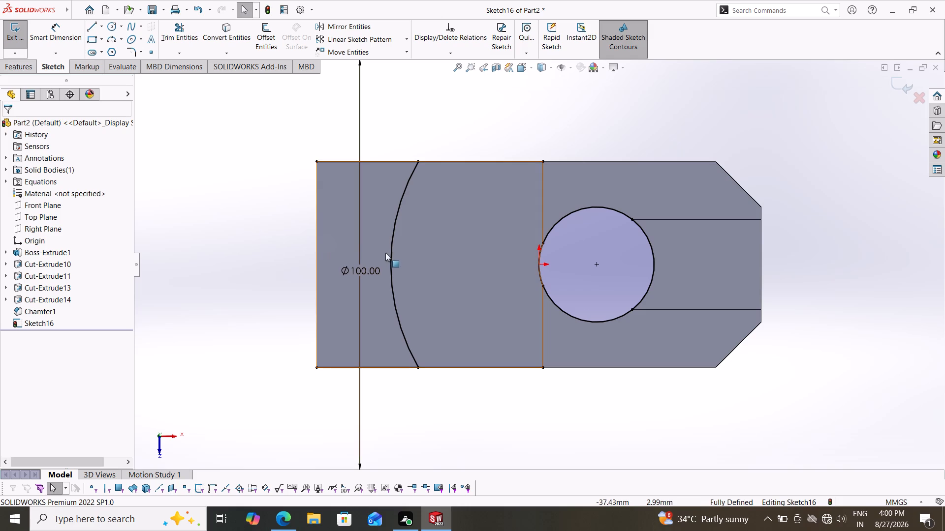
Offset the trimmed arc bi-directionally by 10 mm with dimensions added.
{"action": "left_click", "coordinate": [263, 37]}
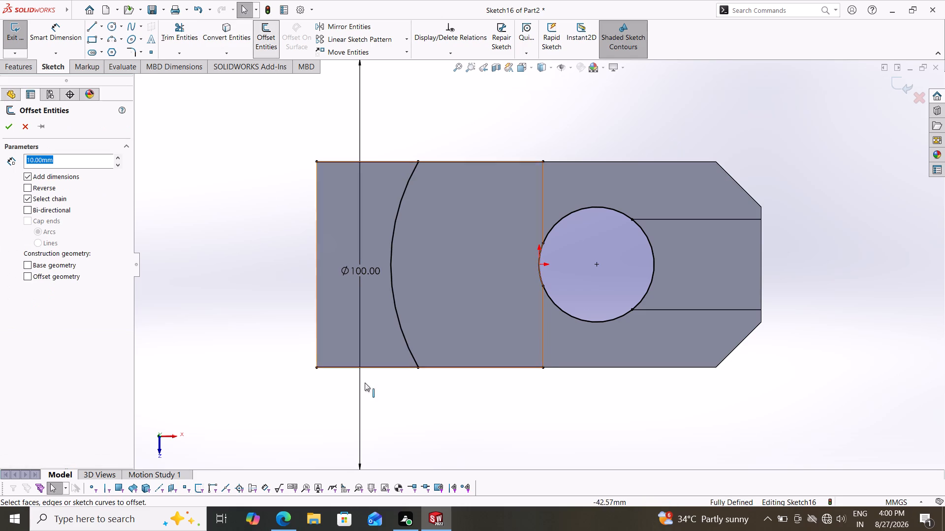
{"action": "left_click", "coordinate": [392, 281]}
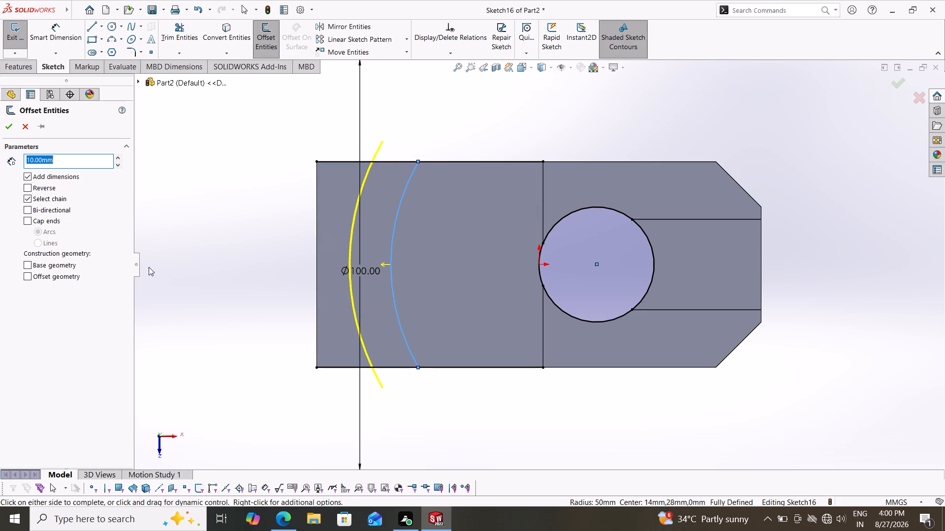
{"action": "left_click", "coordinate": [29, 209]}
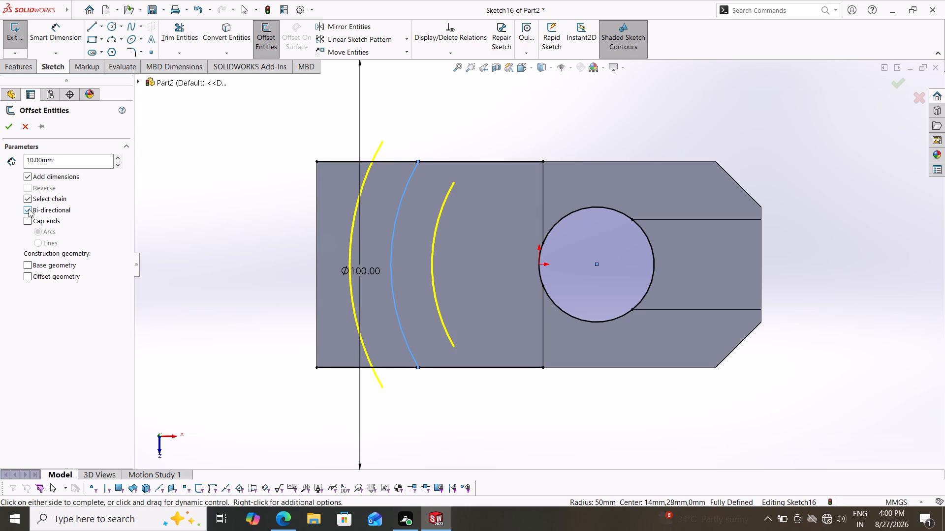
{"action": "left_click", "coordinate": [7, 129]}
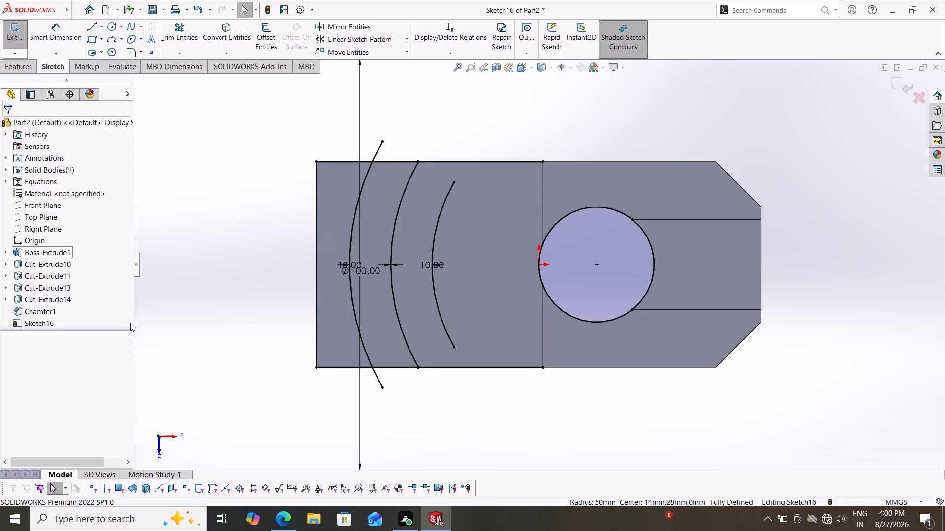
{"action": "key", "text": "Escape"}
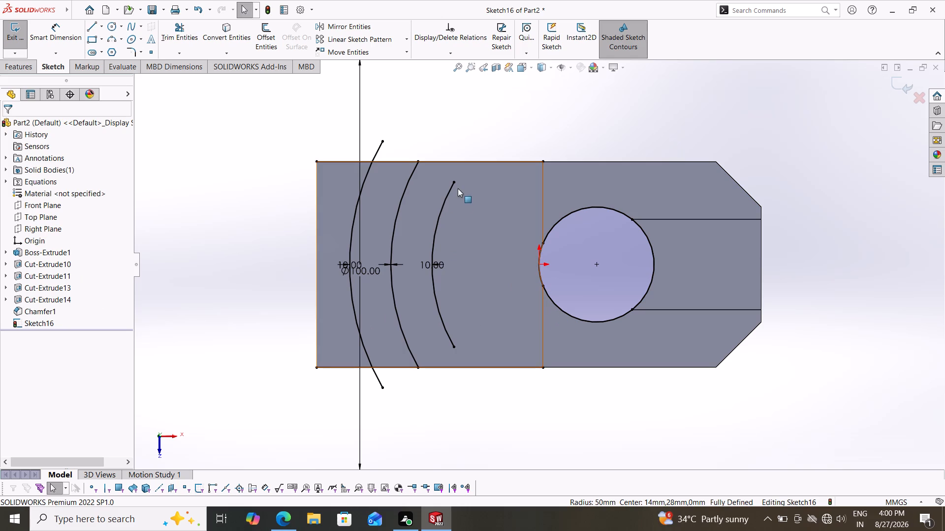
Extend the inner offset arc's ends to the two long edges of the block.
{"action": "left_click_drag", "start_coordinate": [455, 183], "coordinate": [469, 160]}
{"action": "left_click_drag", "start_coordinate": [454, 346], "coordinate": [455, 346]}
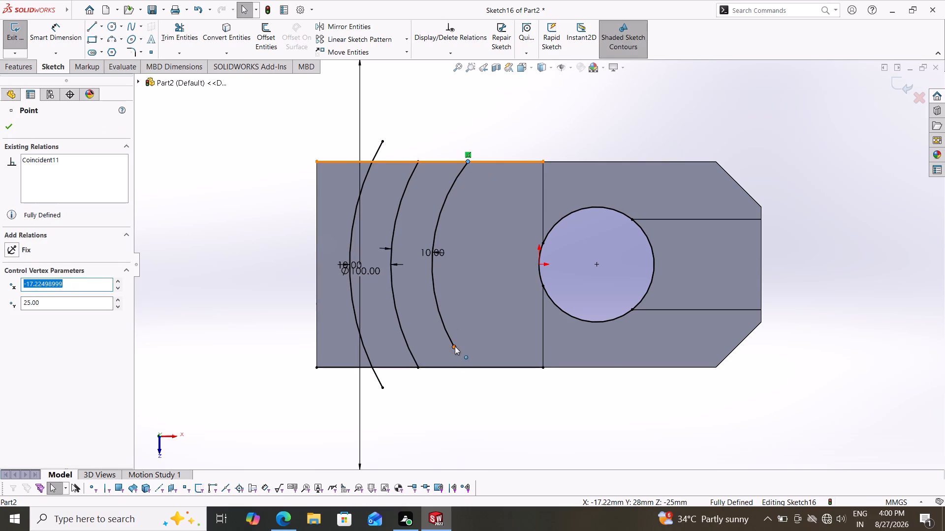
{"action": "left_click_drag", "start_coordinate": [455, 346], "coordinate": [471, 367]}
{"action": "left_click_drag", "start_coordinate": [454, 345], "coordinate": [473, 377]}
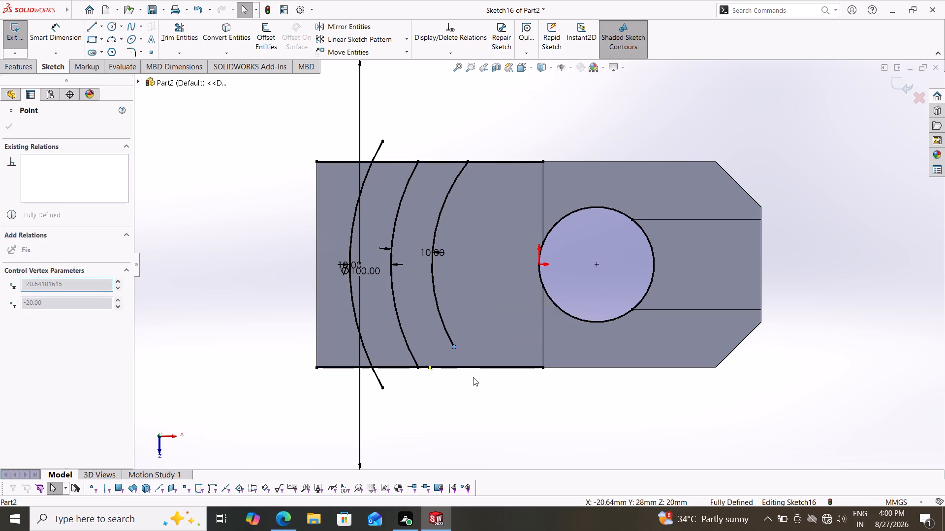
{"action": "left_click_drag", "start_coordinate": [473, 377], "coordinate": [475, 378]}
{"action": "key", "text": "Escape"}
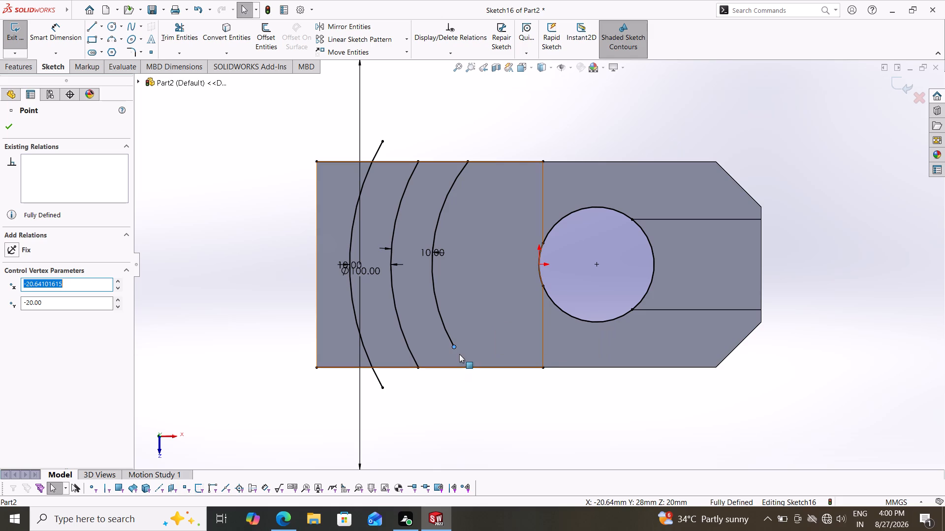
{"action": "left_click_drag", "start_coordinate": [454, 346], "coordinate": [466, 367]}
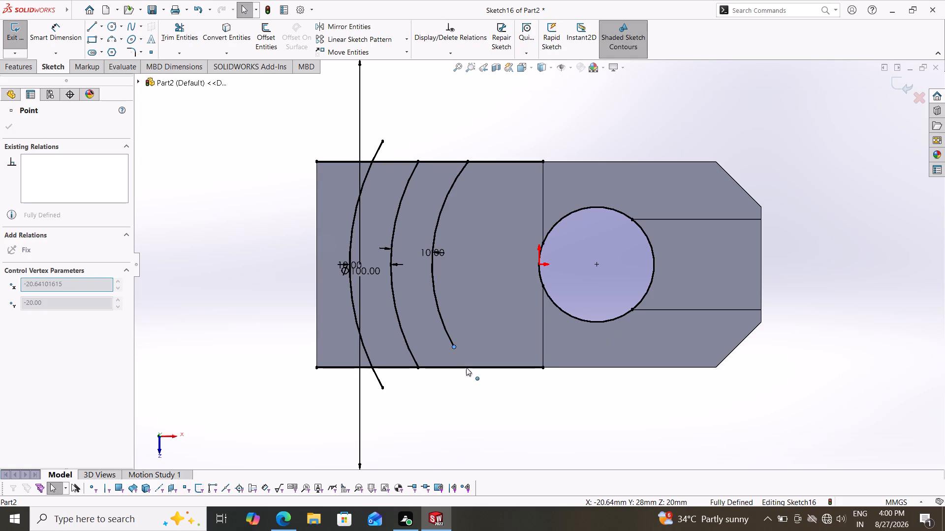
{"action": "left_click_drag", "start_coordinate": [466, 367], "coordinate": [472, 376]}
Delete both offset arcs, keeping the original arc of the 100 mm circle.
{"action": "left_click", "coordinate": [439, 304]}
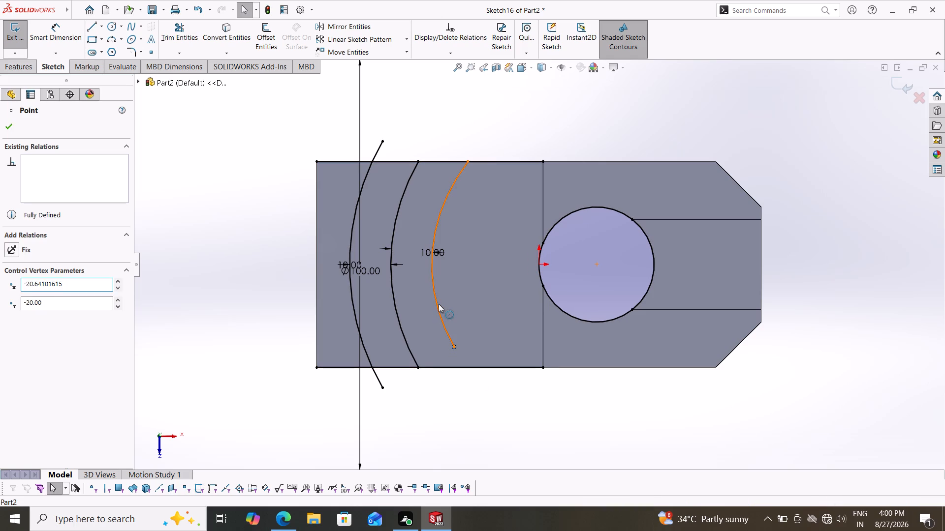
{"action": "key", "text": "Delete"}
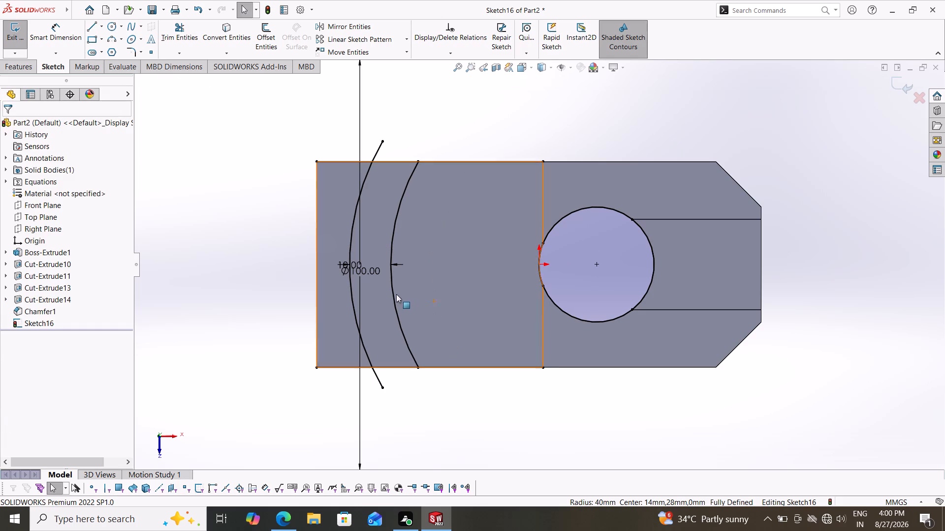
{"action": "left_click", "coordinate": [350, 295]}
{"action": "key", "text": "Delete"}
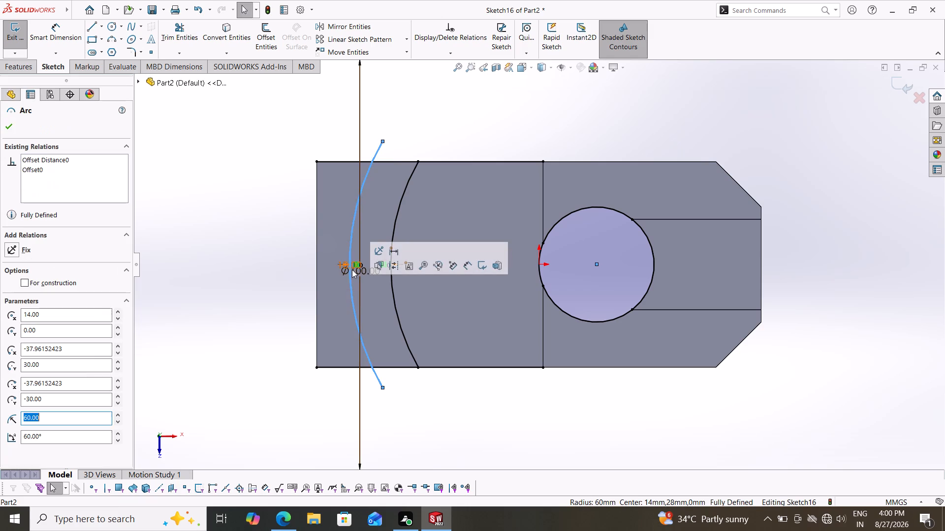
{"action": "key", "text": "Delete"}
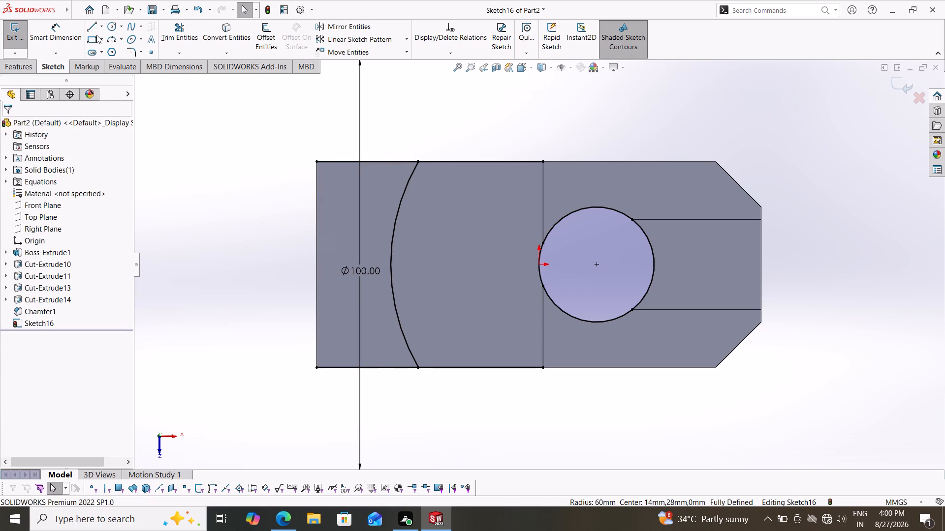
Sketch two circles centred on the through hole, with radii of about 65 mm and about 9 mm.
{"action": "left_click", "coordinate": [109, 27]}
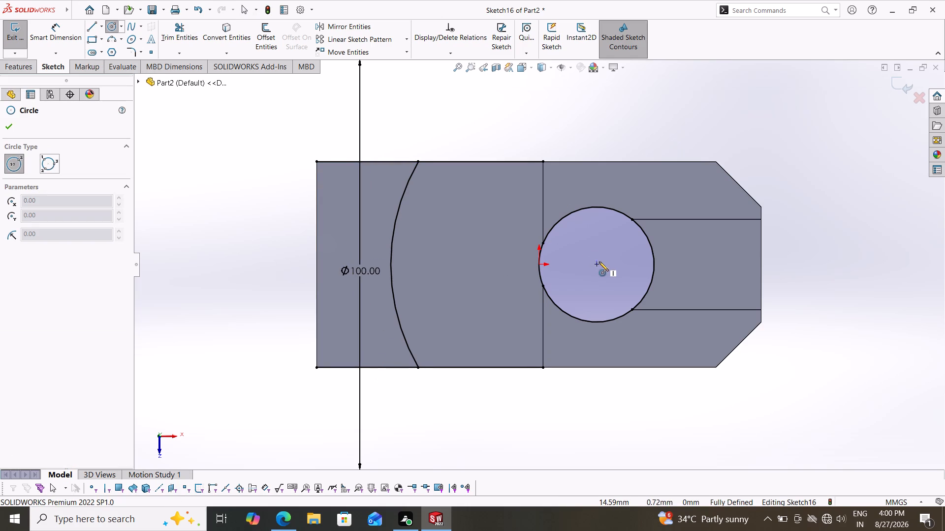
{"action": "left_click_drag", "start_coordinate": [597, 265], "coordinate": [591, 263]}
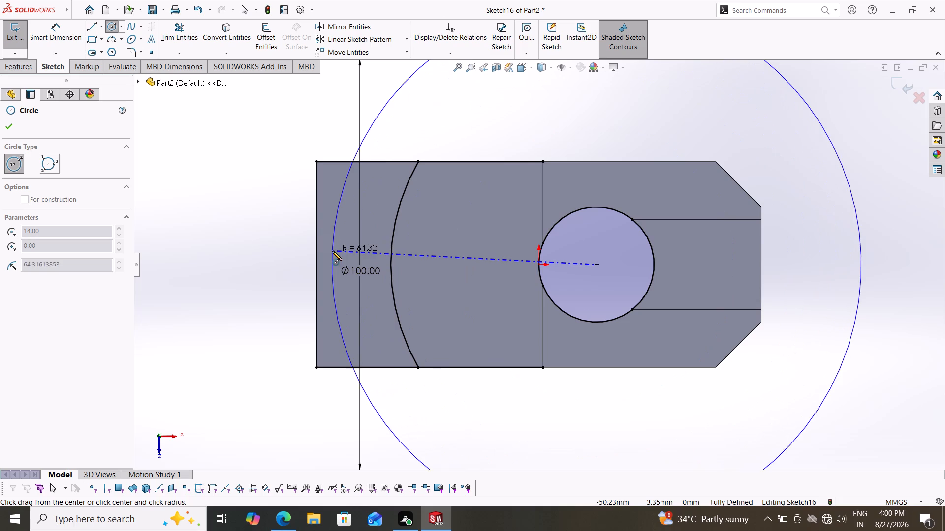
{"action": "left_click", "coordinate": [328, 250]}
{"action": "left_click_drag", "start_coordinate": [597, 264], "coordinate": [560, 258]}
{"action": "key", "text": "Escape"}
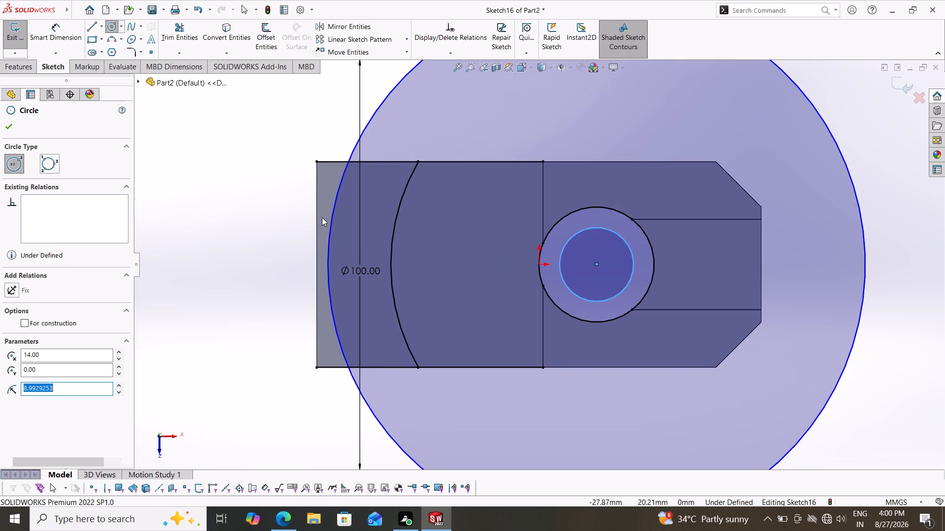
Dimension the large circle to a 120 mm diameter and the small circle to 80 mm.
{"action": "left_click", "coordinate": [57, 36]}
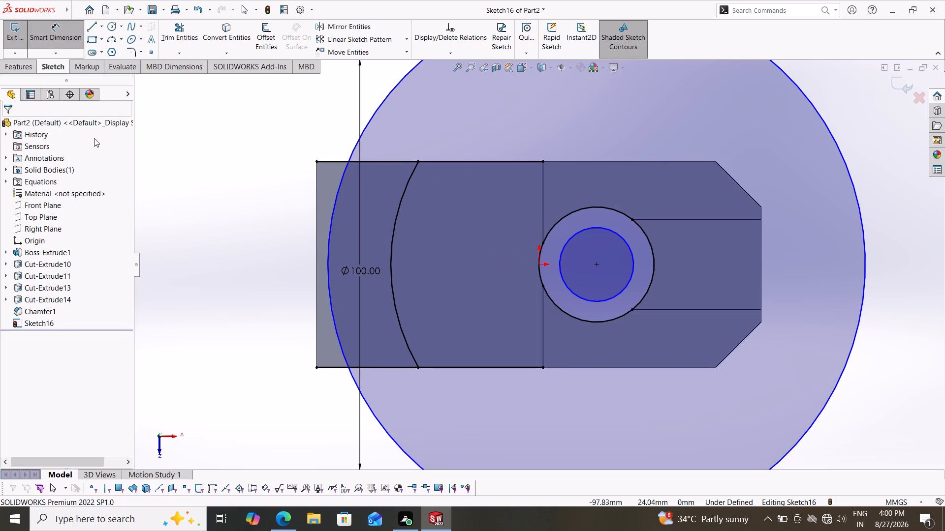
{"action": "left_click", "coordinate": [327, 252]}
{"action": "left_click", "coordinate": [269, 255]}
{"action": "type", "text": "120"}
{"action": "key", "text": "Return"}
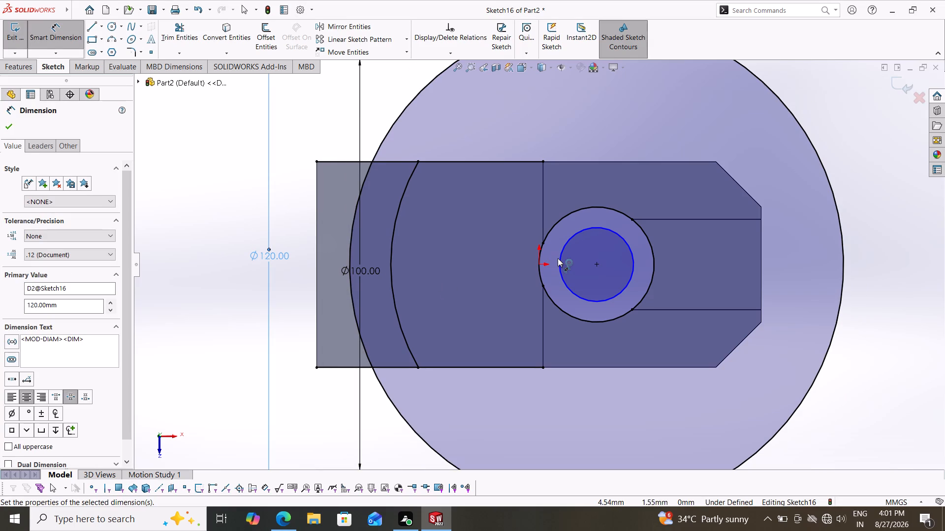
{"action": "left_click_drag", "start_coordinate": [558, 258], "coordinate": [546, 260]}
{"action": "left_click", "coordinate": [411, 269]}
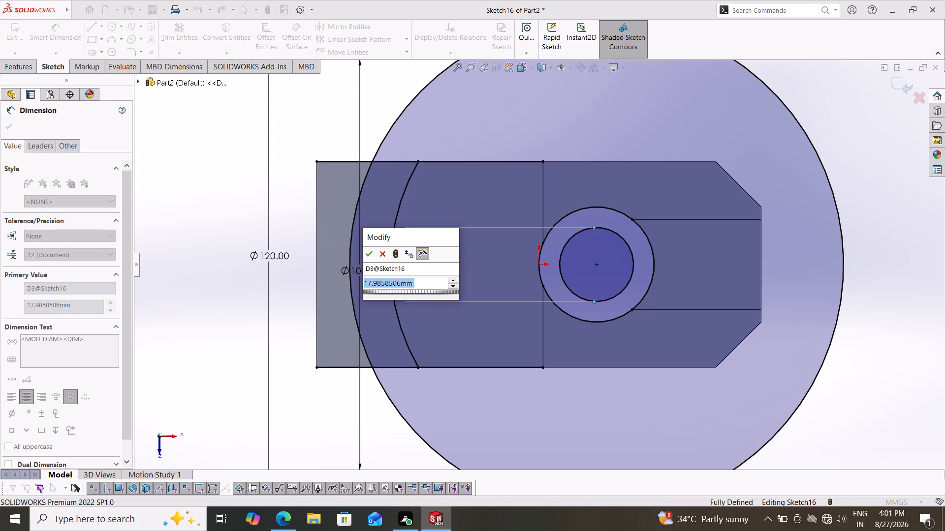
{"action": "type", "text": "80"}
{"action": "key", "text": "Return"}
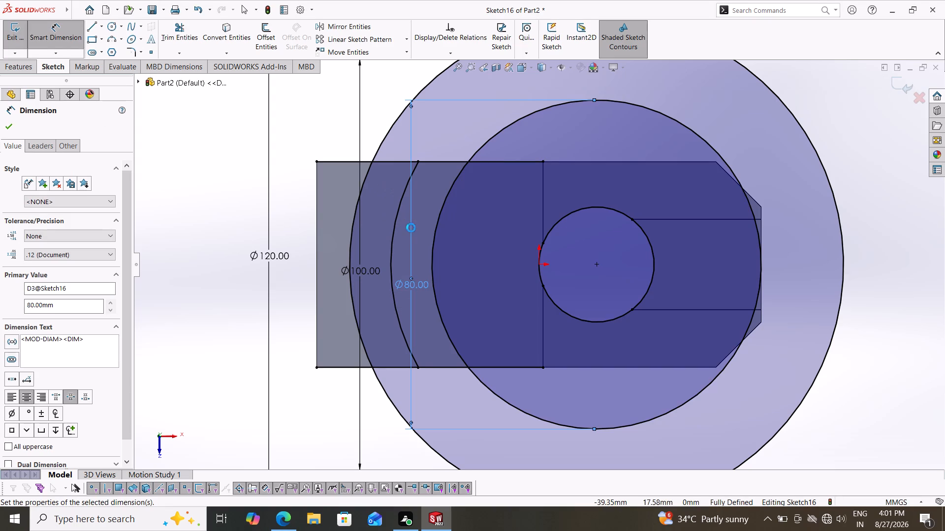
{"action": "left_click", "coordinate": [7, 125]}
Power-trim the 120 mm and 80 mm circles, keeping only their arcs across the unslotted top face between the long edges.
{"action": "left_click_drag", "start_coordinate": [176, 37], "coordinate": [176, 39]}
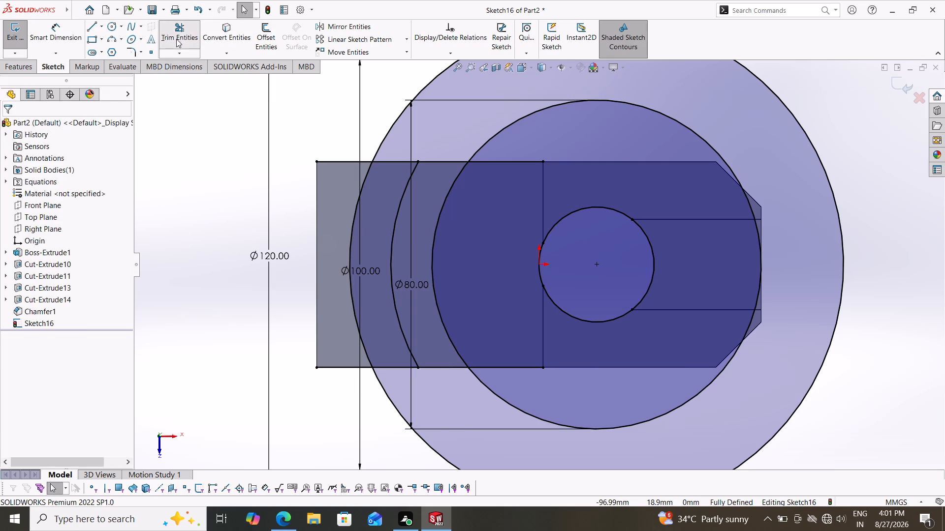
{"action": "left_click_drag", "start_coordinate": [176, 39], "coordinate": [181, 47]}
{"action": "scroll", "coordinate": [274, 263], "scroll_direction": "down", "scroll_amount": 1}
{"action": "scroll", "coordinate": [274, 263], "scroll_direction": "up", "scroll_amount": 2}
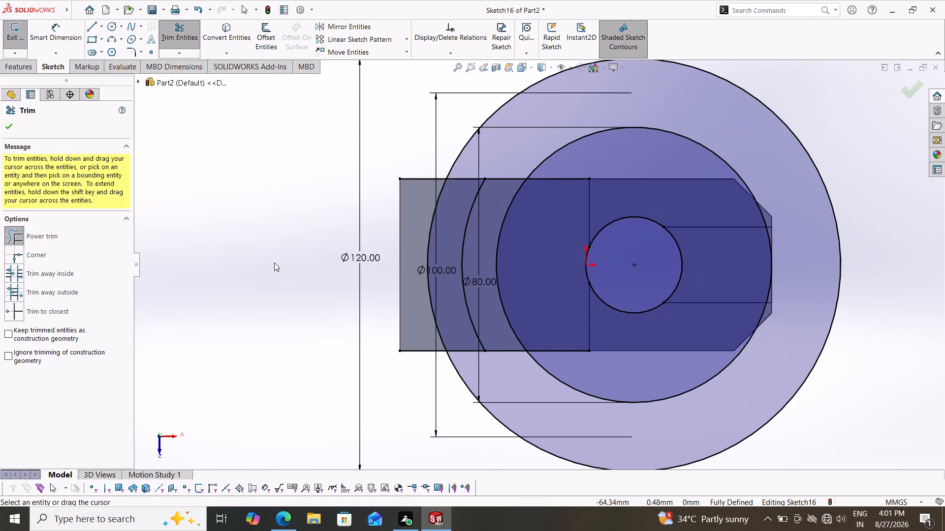
{"action": "left_click_drag", "start_coordinate": [443, 133], "coordinate": [534, 141]}
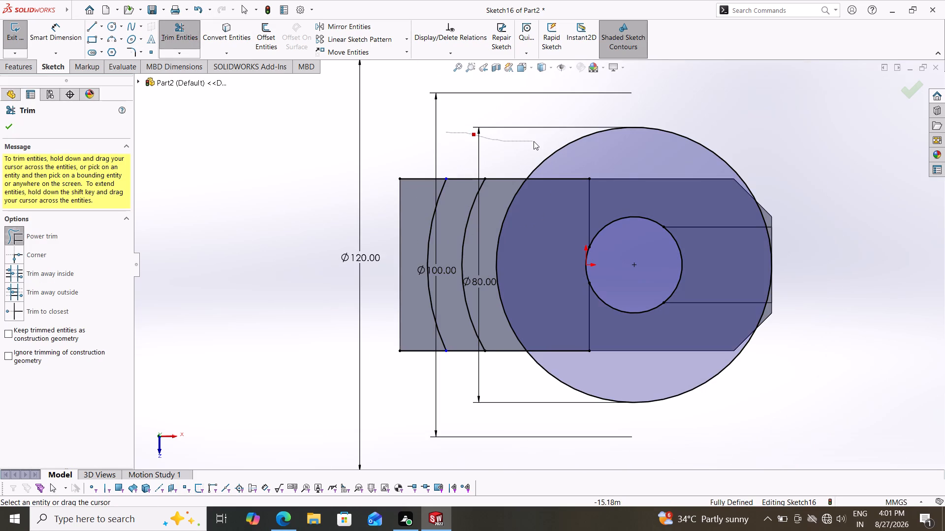
{"action": "left_click_drag", "start_coordinate": [534, 141], "coordinate": [572, 143]}
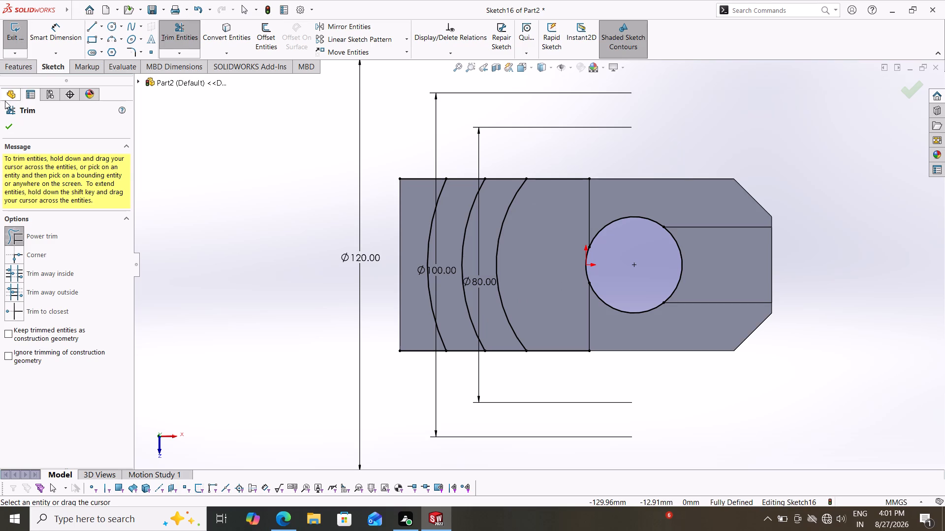
{"action": "left_click", "coordinate": [7, 125]}
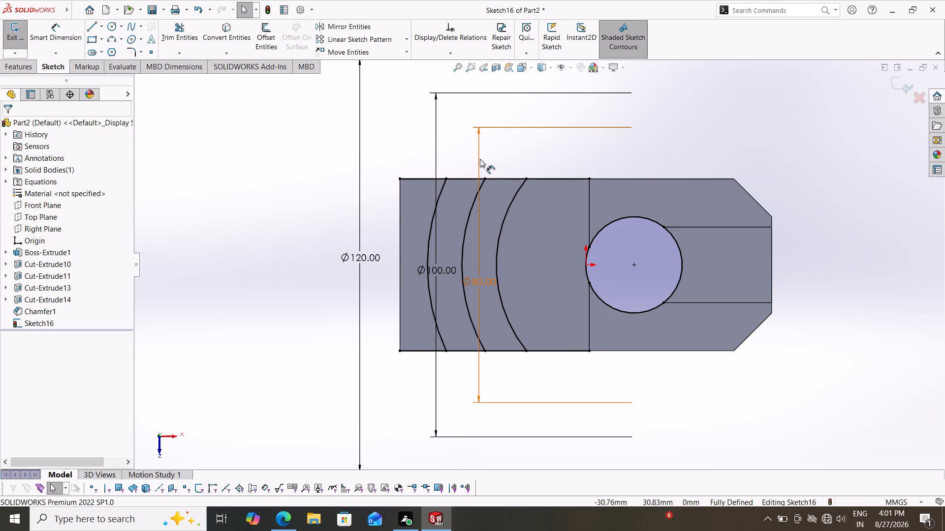
Move the 80 mm and 100 mm diameter dimensions off the block, beyond its unslotted end.
{"action": "left_click_drag", "start_coordinate": [480, 159], "coordinate": [269, 164]}
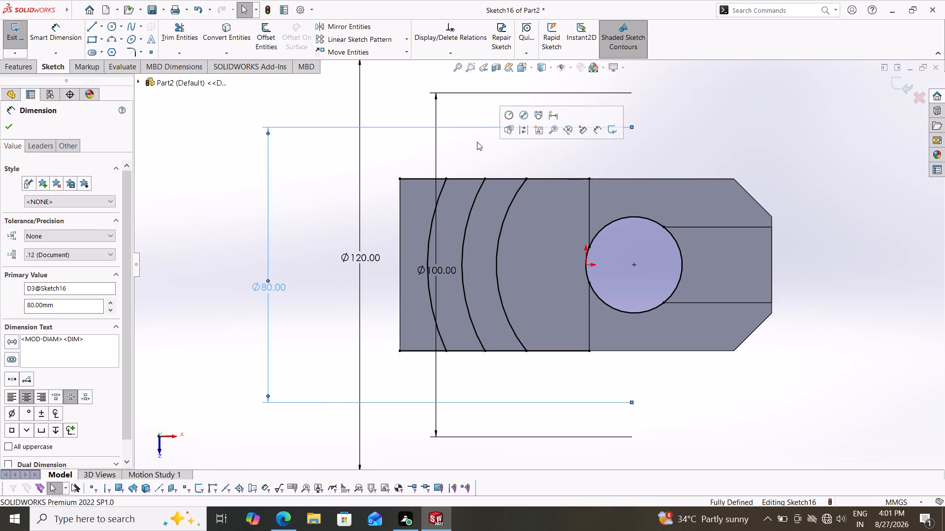
{"action": "key", "text": "Escape"}
{"action": "left_click_drag", "start_coordinate": [437, 110], "coordinate": [255, 122]}
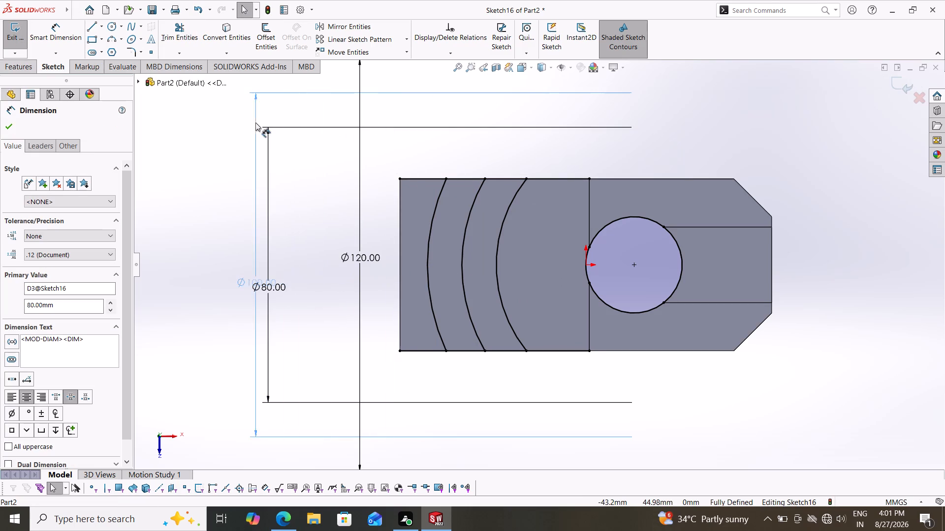
{"action": "left_click_drag", "start_coordinate": [255, 122], "coordinate": [199, 135]}
{"action": "key", "text": "Escape"}
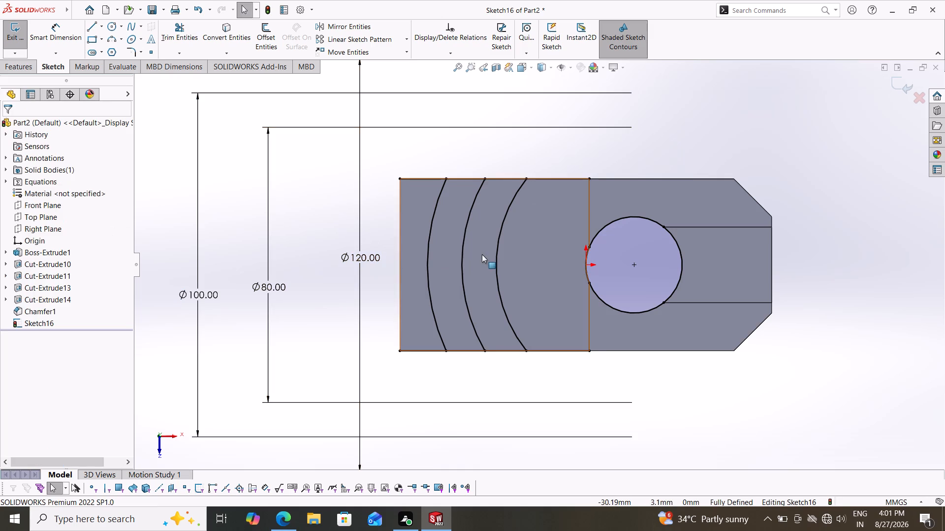
Convert the middle arc, the 100 mm one, to construction geometry.
{"action": "left_click", "coordinate": [464, 262]}
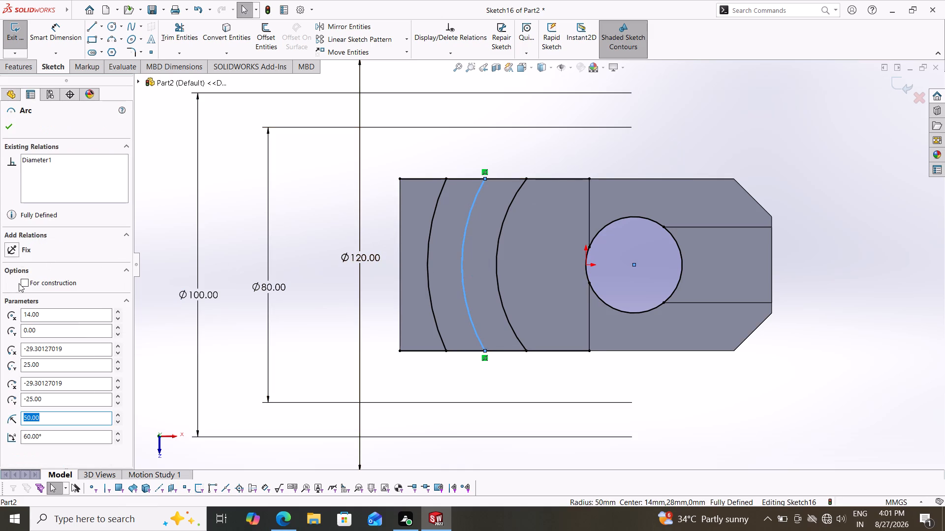
{"action": "left_click", "coordinate": [21, 284]}
{"action": "left_click", "coordinate": [5, 132]}
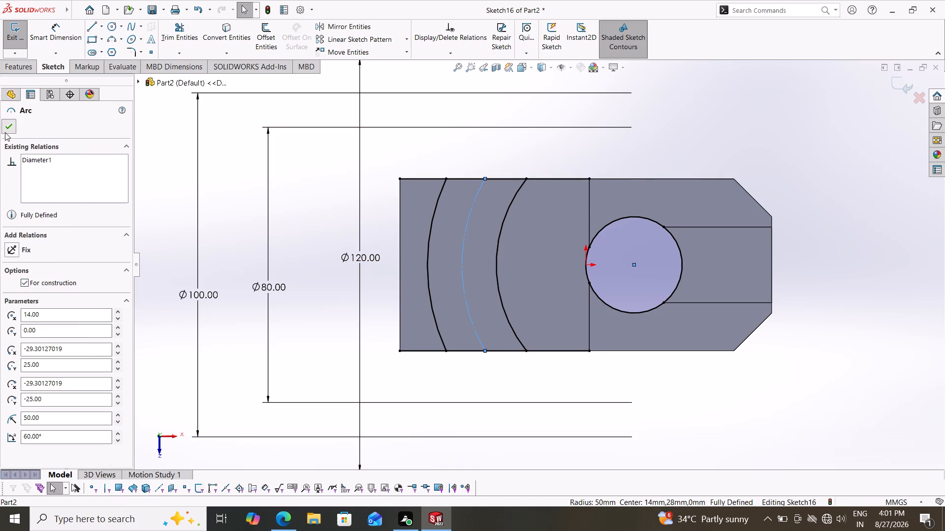
{"action": "key", "text": "Escape"}
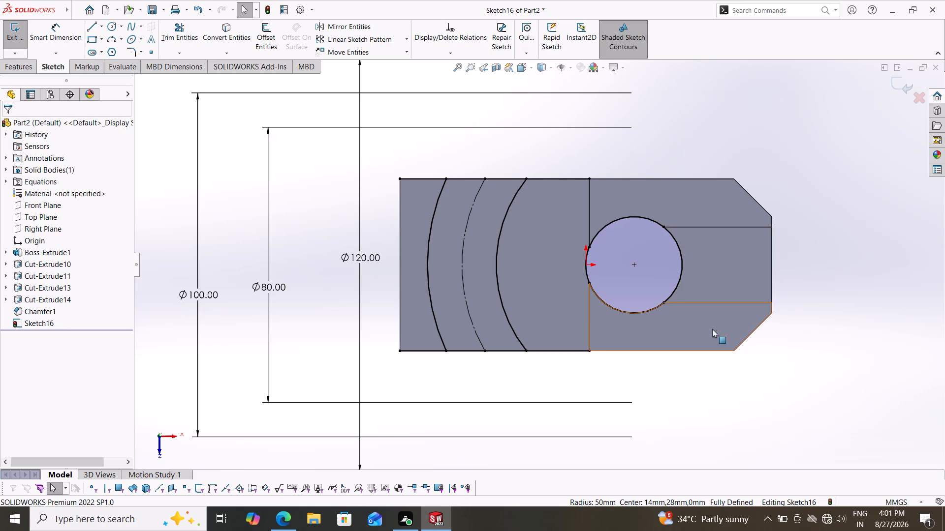
{"action": "key", "text": "Escape"}
Delete the four sketch arcs that trace the edge of the through hole.
{"action": "left_click_drag", "start_coordinate": [691, 205], "coordinate": [573, 323]}
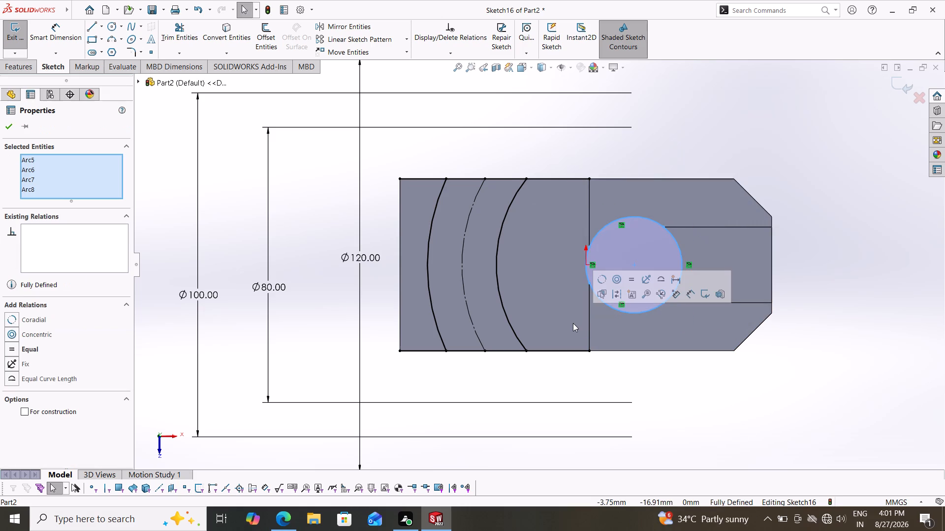
{"action": "key", "text": "Delete"}
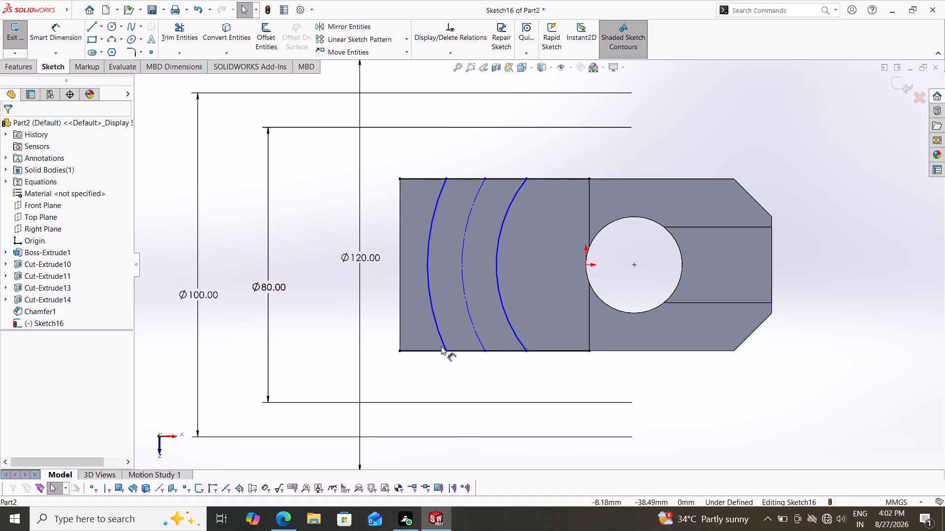
Power-trim the long-edge sketch lines outside the 120 mm and 80 mm arcs, leaving one closed curved band.
{"action": "left_click", "coordinate": [176, 38]}
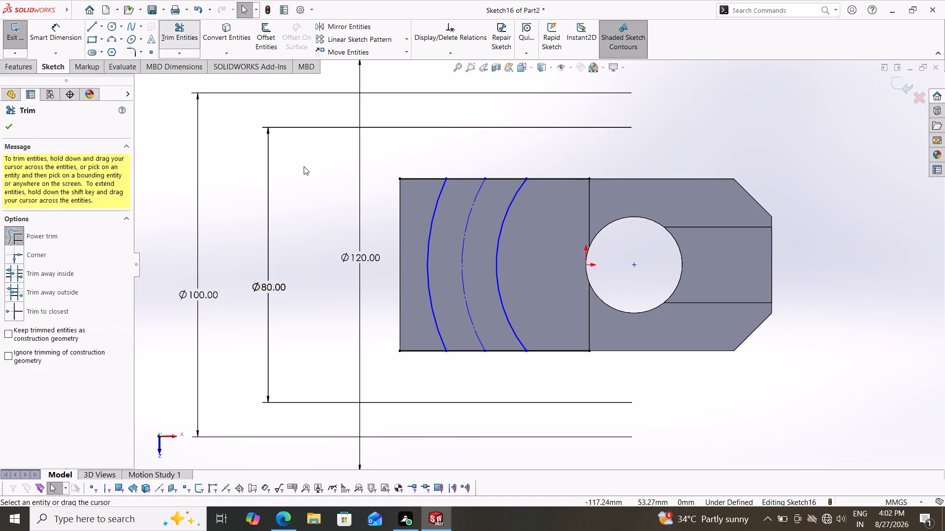
{"action": "left_click_drag", "start_coordinate": [415, 151], "coordinate": [413, 194]}
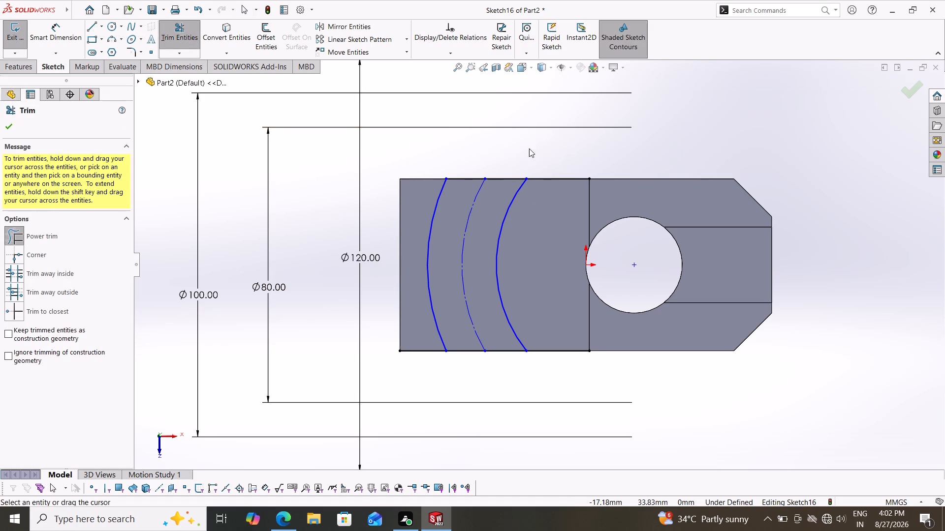
{"action": "left_click_drag", "start_coordinate": [554, 147], "coordinate": [567, 210]}
{"action": "left_click_drag", "start_coordinate": [565, 322], "coordinate": [569, 386]}
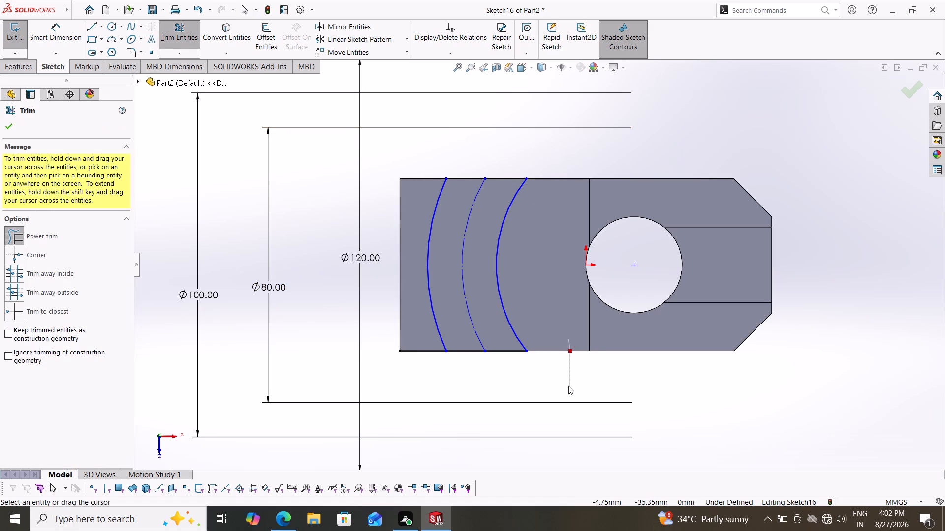
{"action": "left_click_drag", "start_coordinate": [411, 333], "coordinate": [426, 393]}
{"action": "left_click_drag", "start_coordinate": [420, 378], "coordinate": [420, 321]}
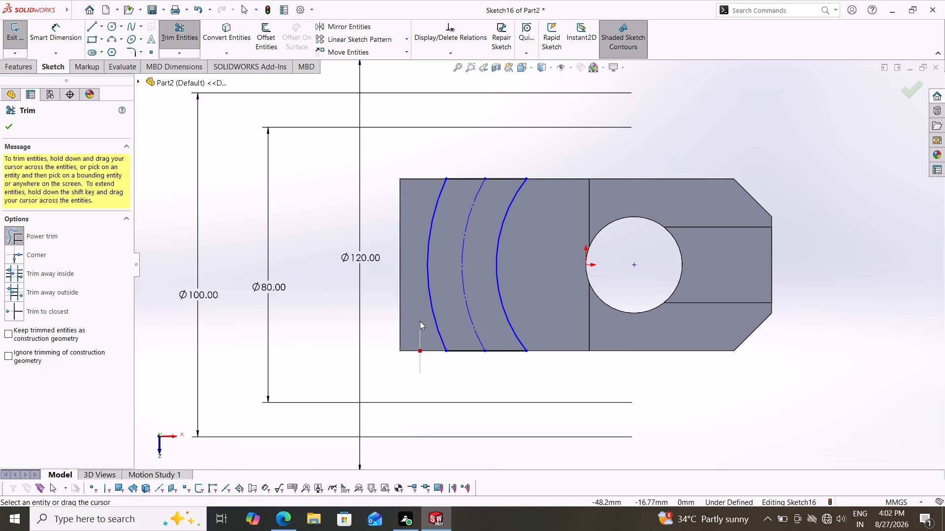
{"action": "left_click_drag", "start_coordinate": [420, 321], "coordinate": [419, 321]}
{"action": "left_click", "coordinate": [10, 125]}
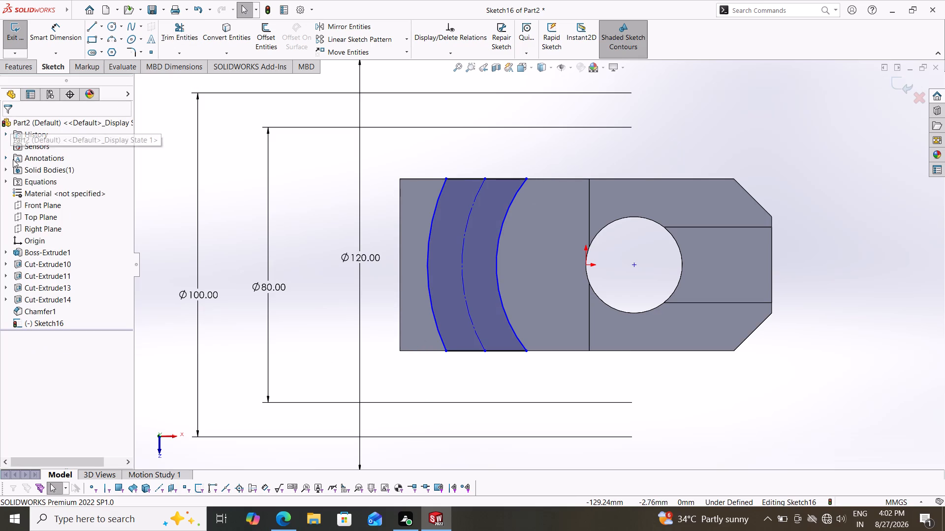
Cut-extrude the curved band to a blind depth of 6 mm.
{"action": "left_click", "coordinate": [16, 68]}
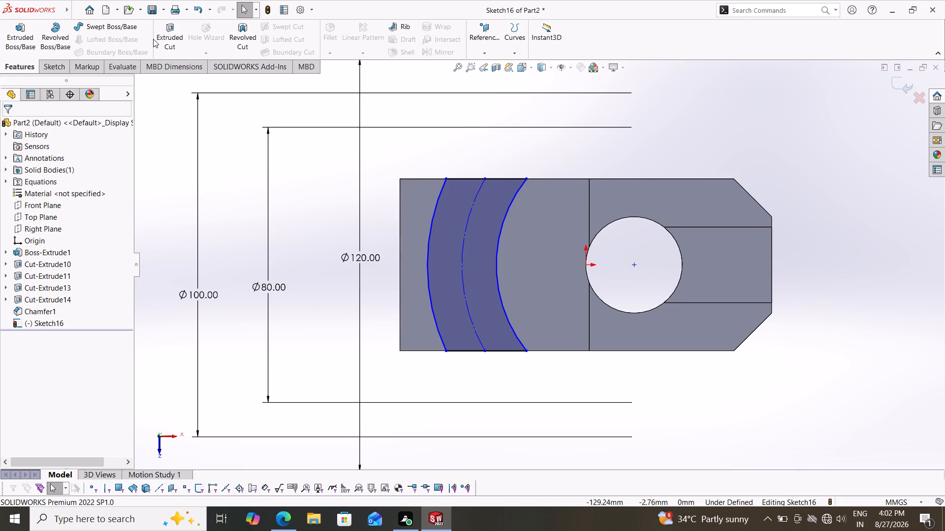
{"action": "left_click", "coordinate": [168, 33]}
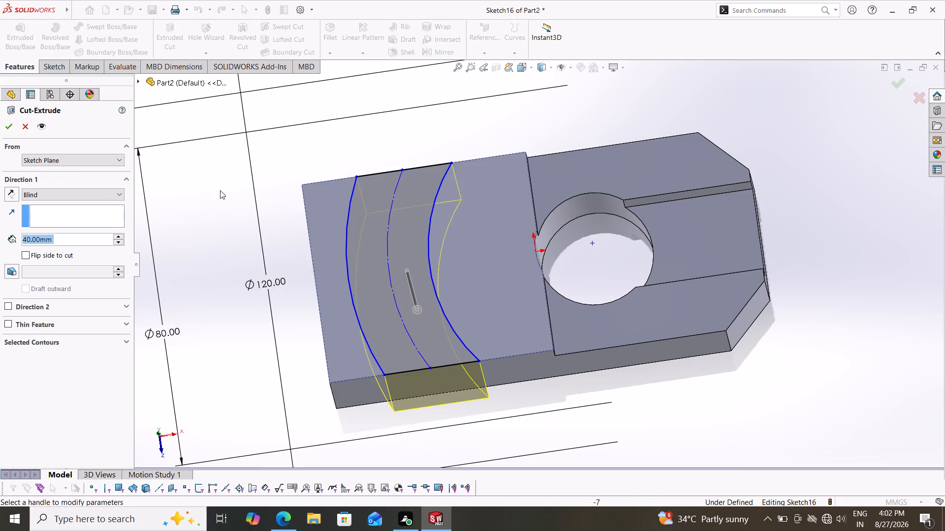
{"action": "key", "text": "6"}
{"action": "key", "text": "Return"}
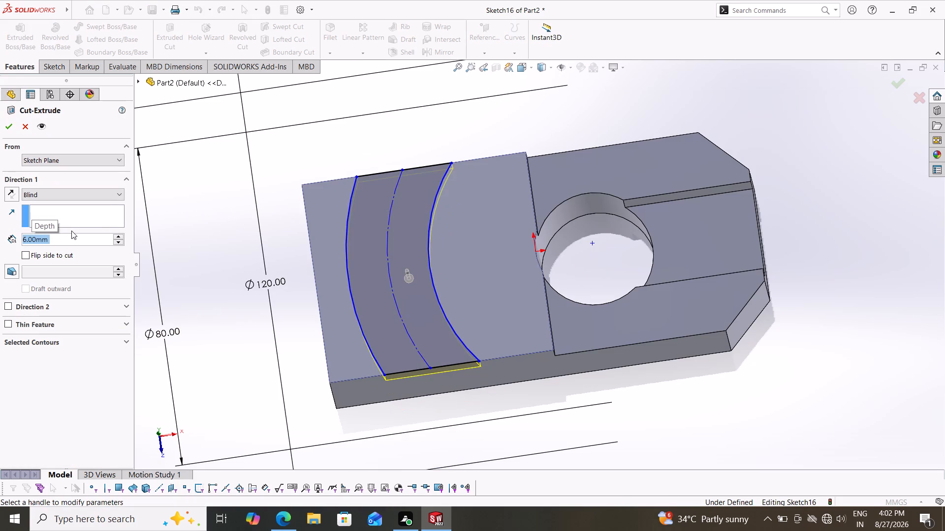
{"action": "left_click", "coordinate": [10, 127]}
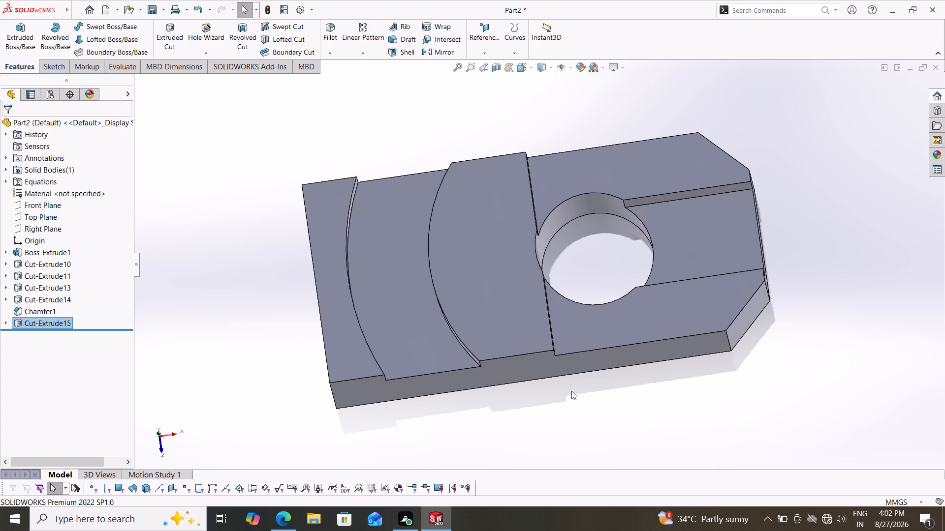
Start a new sketch on the raised top face between the curved groove and the straight step.
{"action": "middle_click_drag", "start_coordinate": [551, 427], "coordinate": [518, 419]}
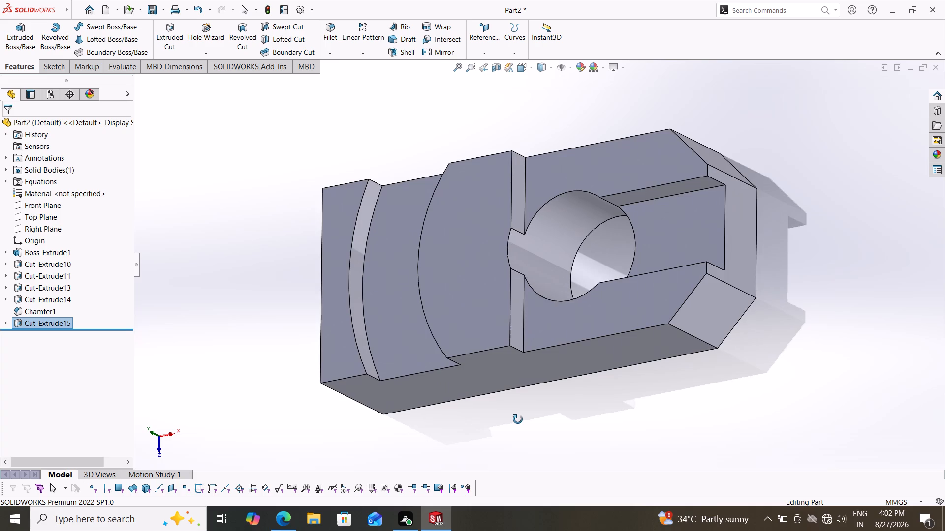
{"action": "middle_click_drag", "start_coordinate": [518, 419], "coordinate": [534, 389]}
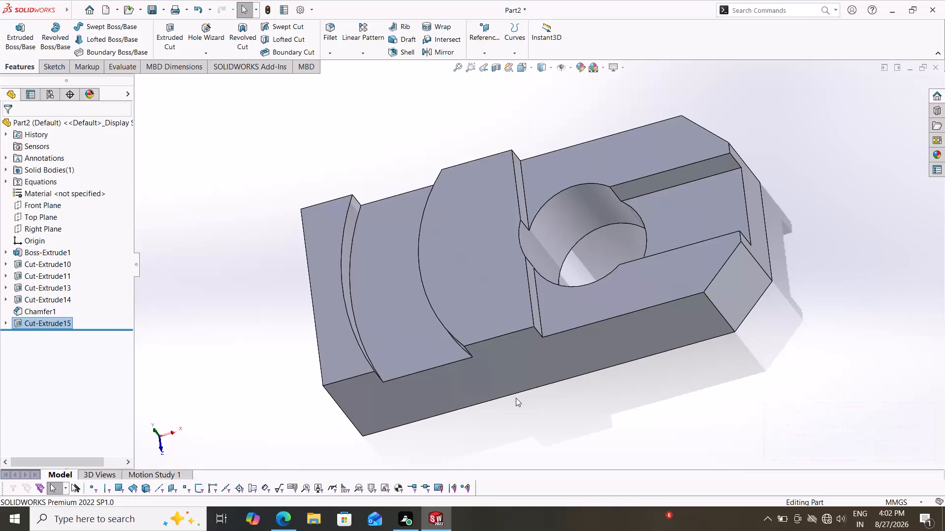
{"action": "left_click", "coordinate": [467, 297]}
{"action": "left_click", "coordinate": [511, 271]}
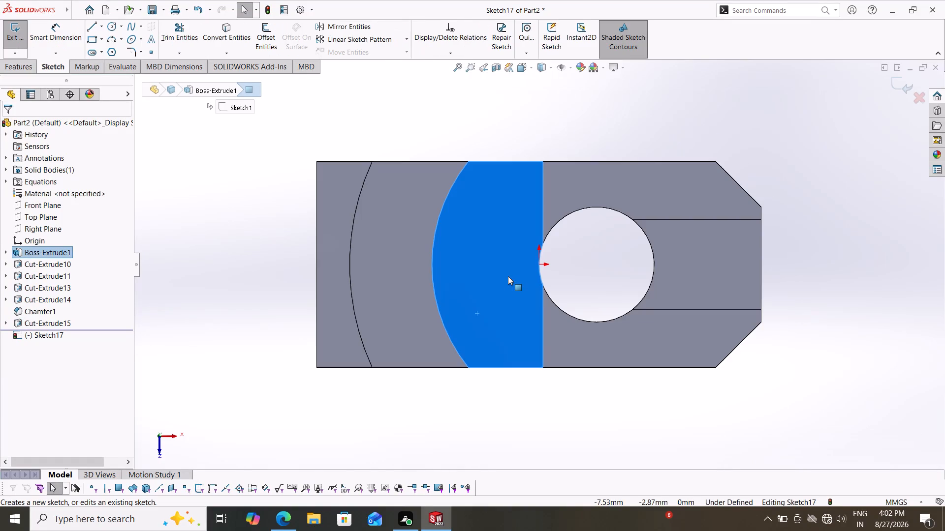
{"action": "key", "text": "Escape"}
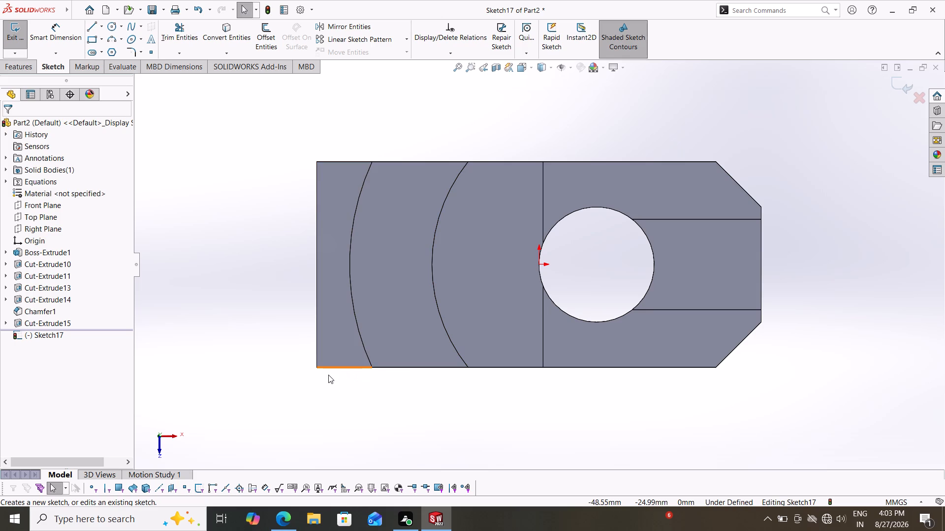
Sketch a horizontal centerline about 70 mm long from the origin past the block's square end.
{"action": "left_click", "coordinate": [102, 26]}
{"action": "left_click", "coordinate": [111, 55]}
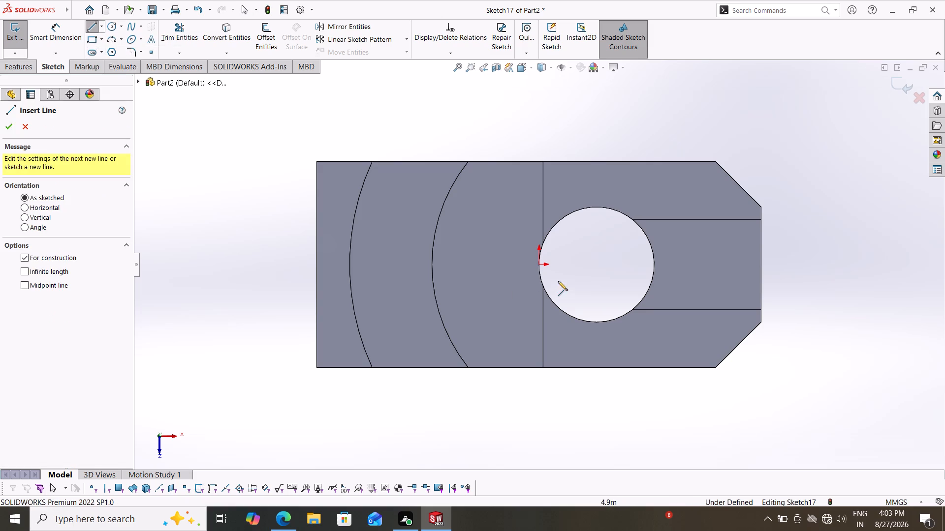
{"action": "left_click", "coordinate": [539, 263]}
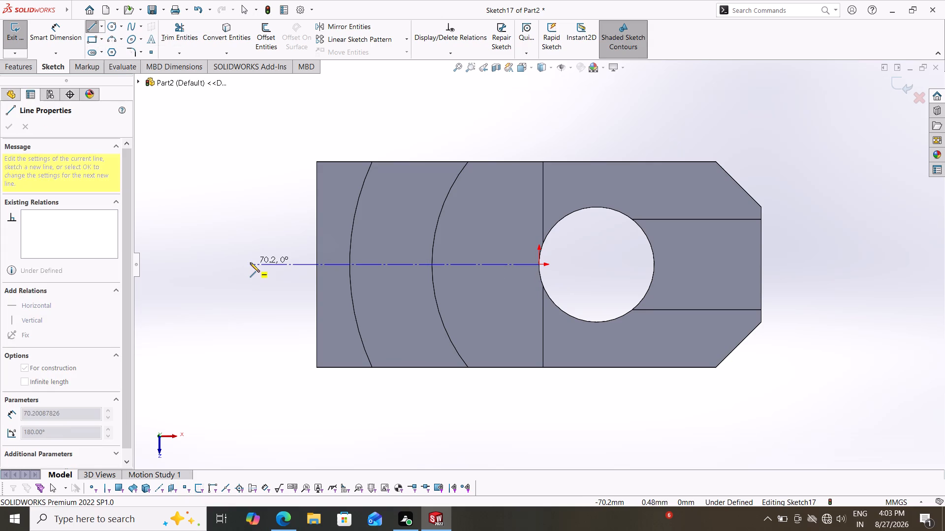
{"action": "left_click", "coordinate": [250, 263]}
{"action": "key", "text": "Escape"}
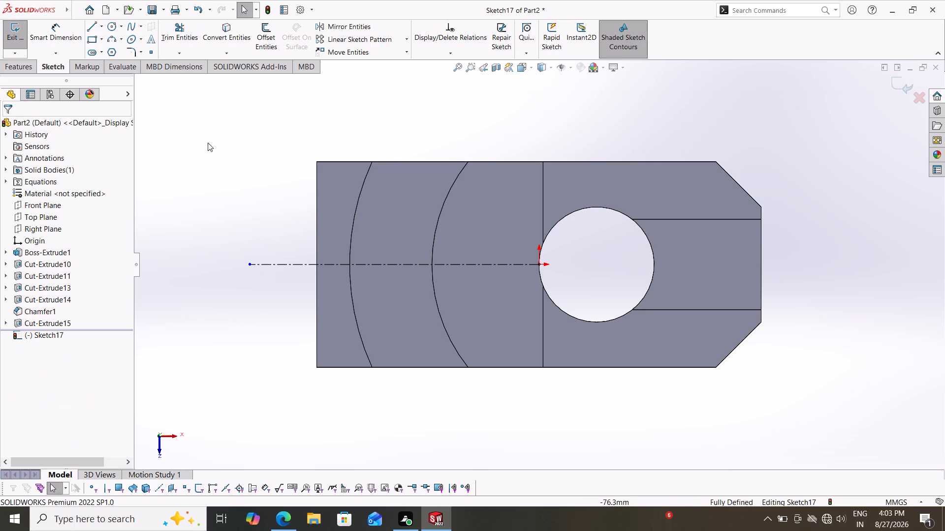
Sketch two slanted centerlines from the origin, about 71 mm long above the horizontal centerline and about 72 mm below it.
{"action": "left_click", "coordinate": [104, 22]}
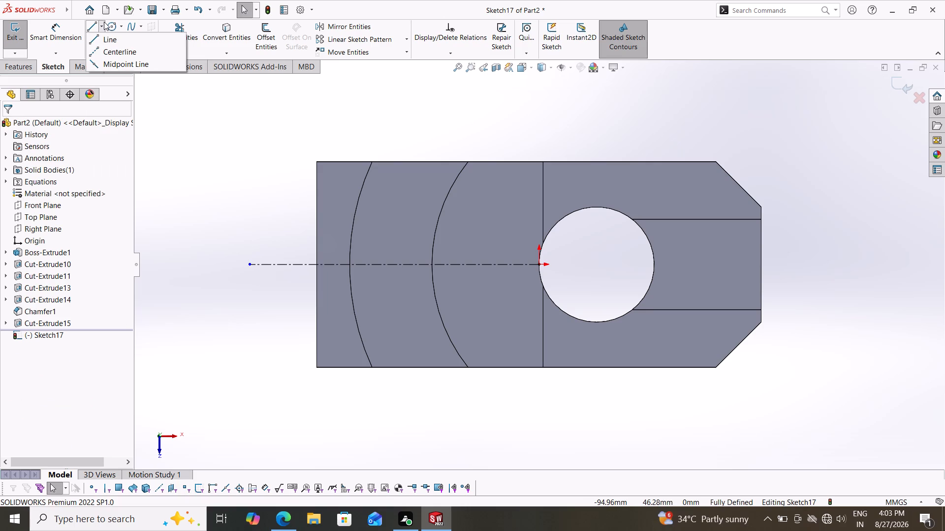
{"action": "left_click", "coordinate": [108, 55]}
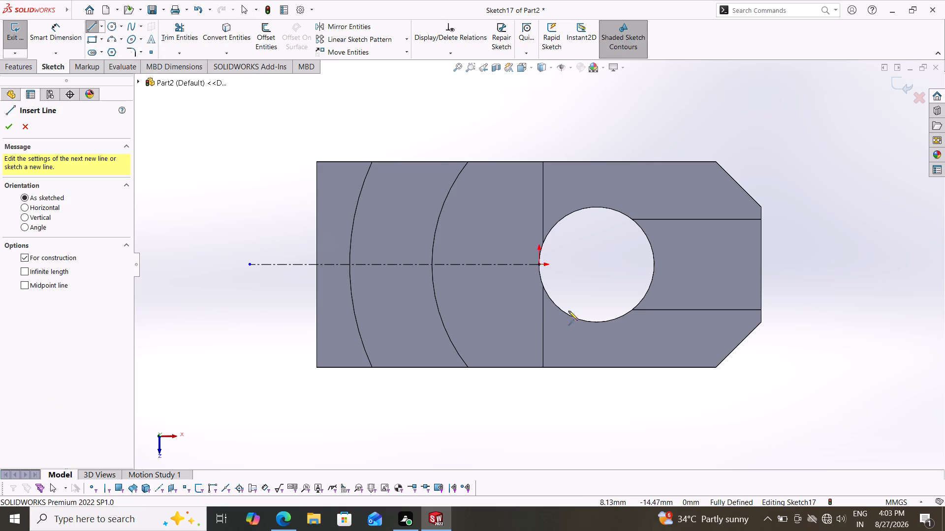
{"action": "left_click", "coordinate": [540, 267]}
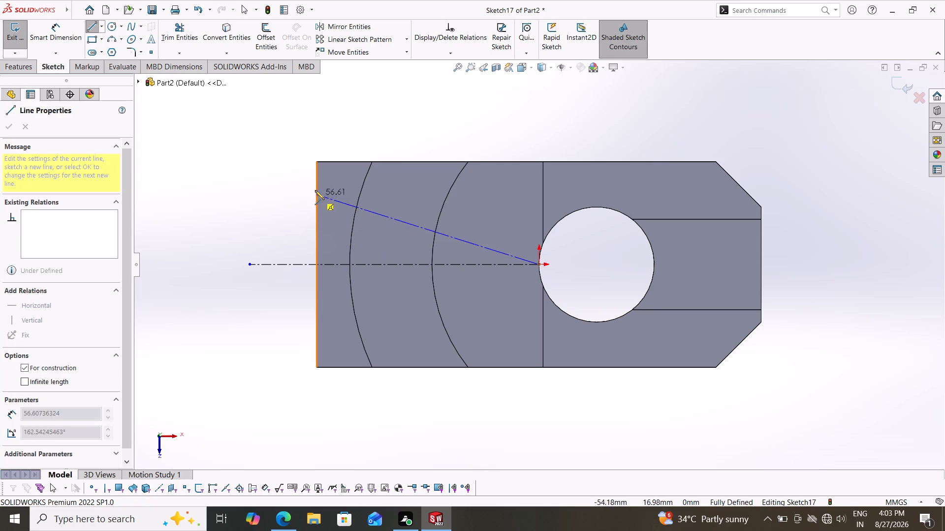
{"action": "left_click", "coordinate": [269, 153]}
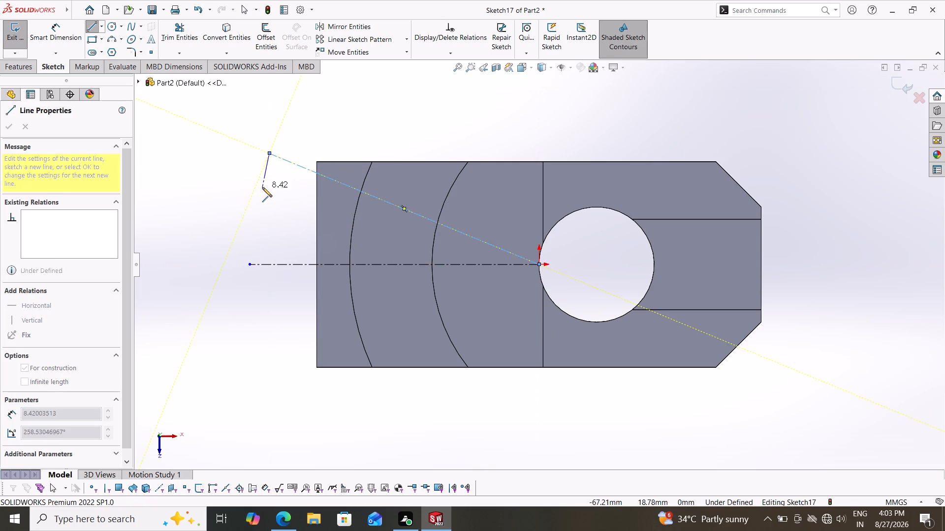
{"action": "double_click", "coordinate": [262, 187]}
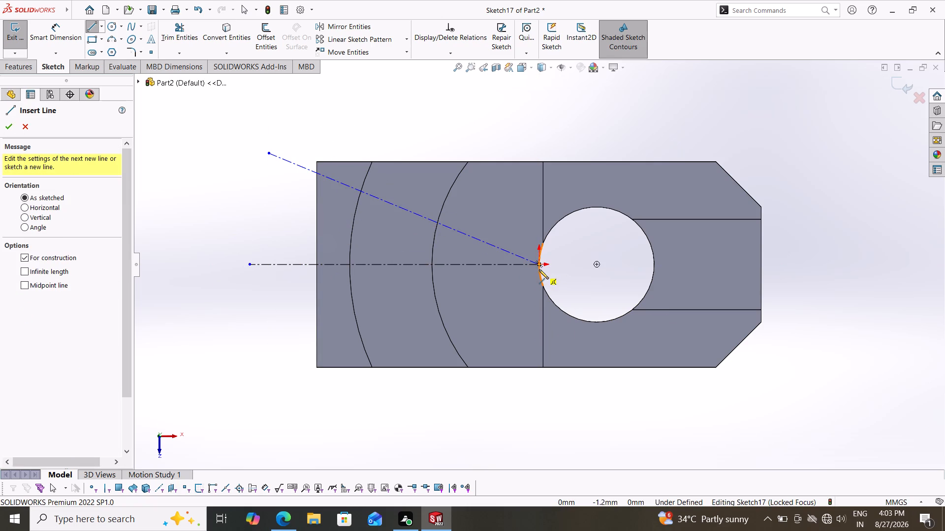
{"action": "left_click", "coordinate": [540, 265]}
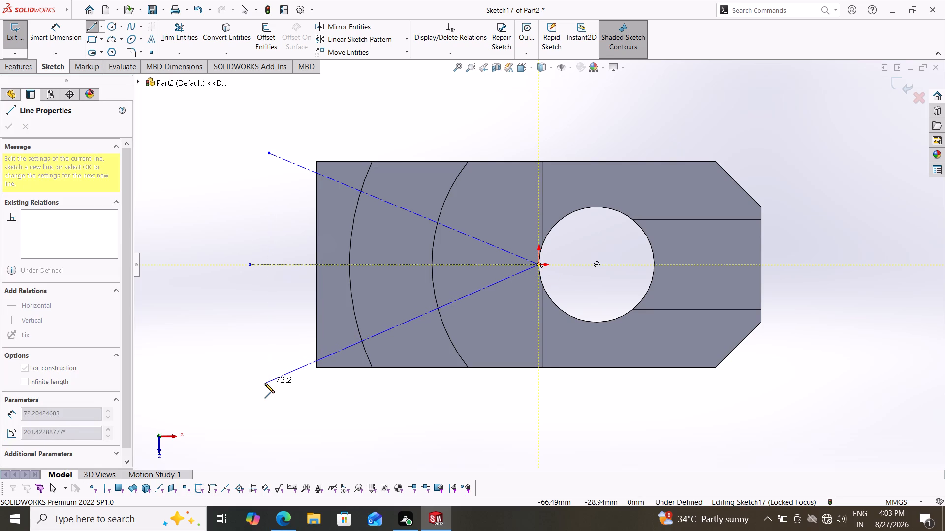
{"action": "left_click", "coordinate": [265, 383]}
{"action": "key", "text": "Escape"}
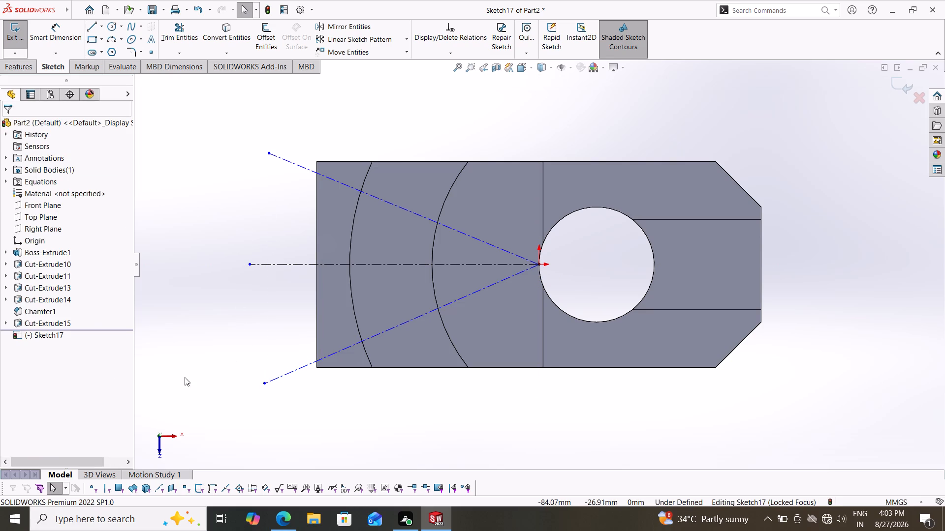
Dimension the angle between the horizontal and upper slanted centerlines at 18 degrees.
{"action": "left_click", "coordinate": [42, 38]}
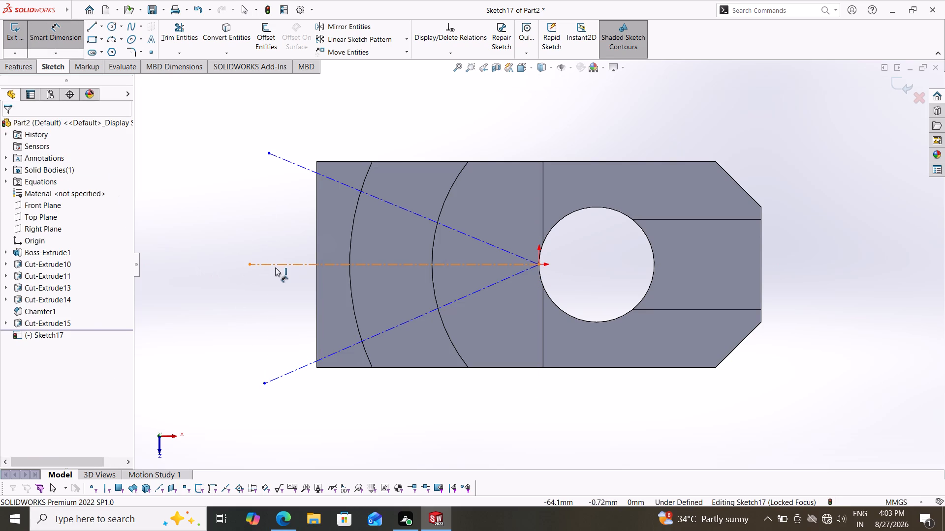
{"action": "left_click", "coordinate": [276, 266]}
{"action": "left_click", "coordinate": [317, 173]}
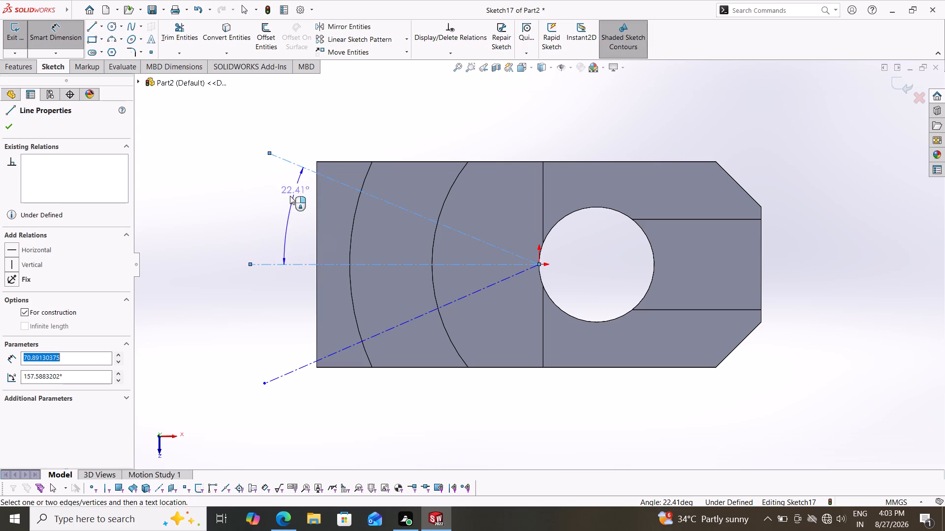
{"action": "left_click", "coordinate": [283, 217]}
{"action": "type", "text": "18"}
{"action": "key", "text": "Return"}
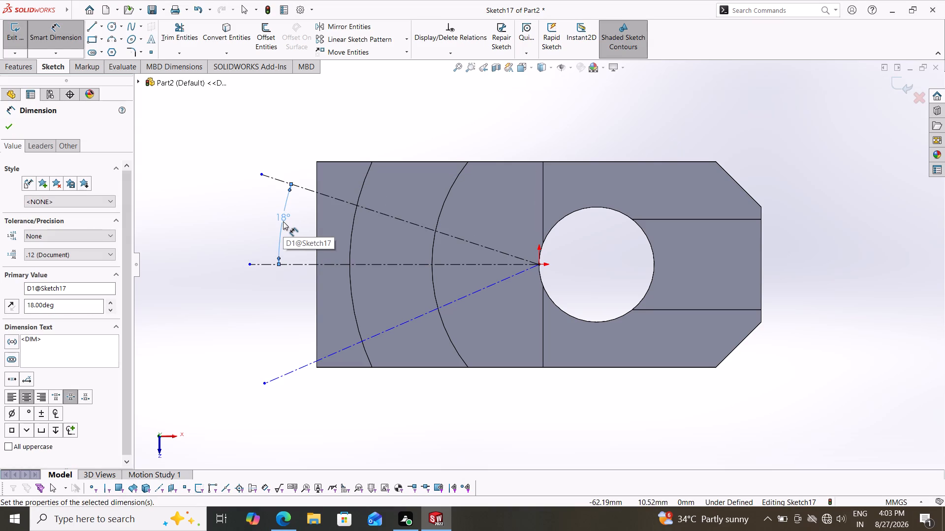
Dimension the angle between the horizontal and lower slanted centerlines as 18+18 degrees.
{"action": "left_click", "coordinate": [314, 362]}
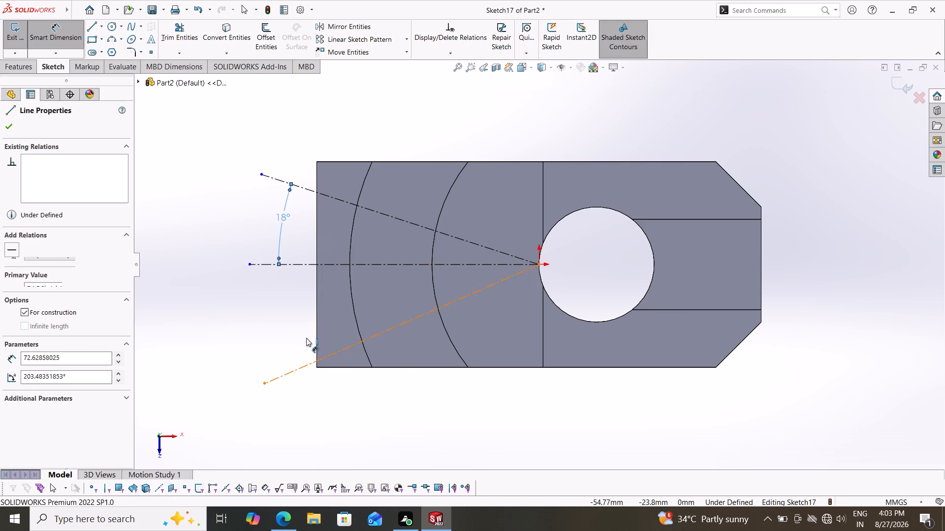
{"action": "left_click_drag", "start_coordinate": [301, 263], "coordinate": [299, 269]}
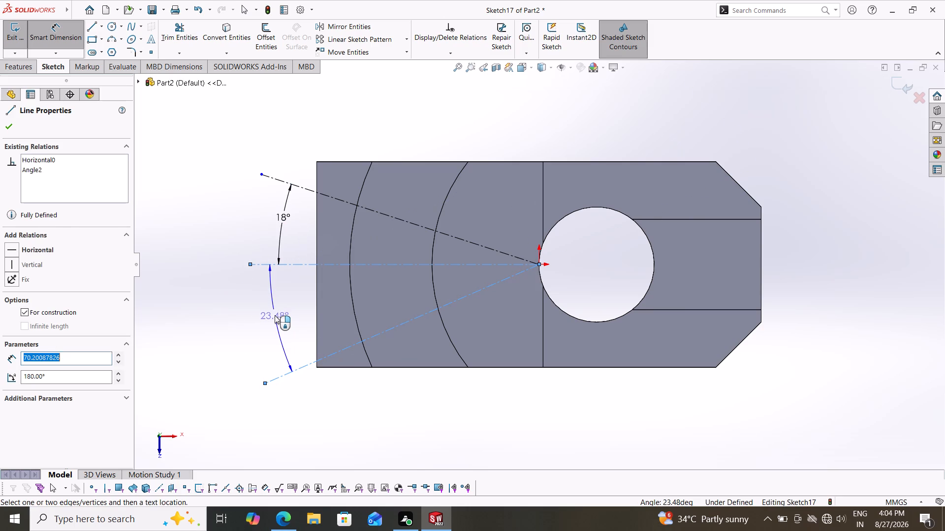
{"action": "left_click", "coordinate": [275, 316]}
{"action": "type", "text": "18+18"}
{"action": "key", "text": "Return"}
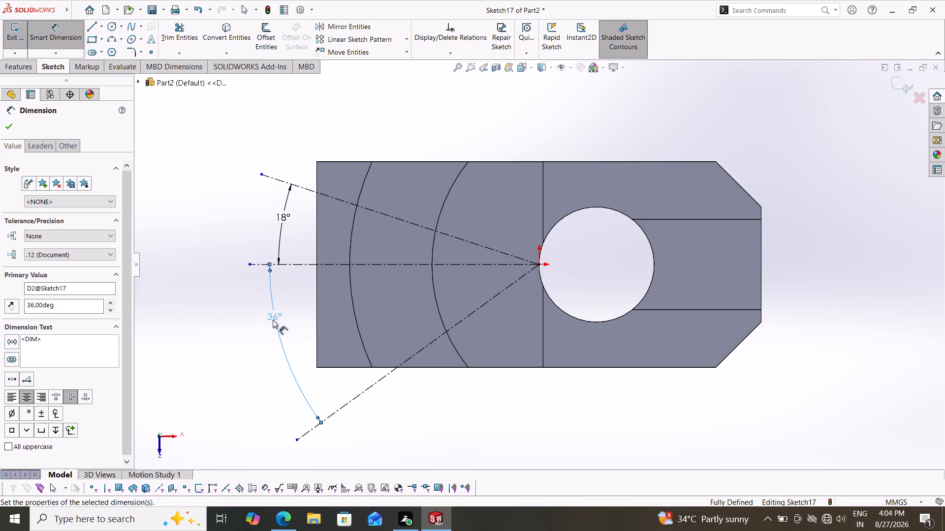
Set the angle between the horizontal and lower slanted centerlines to 18 degrees.
{"action": "double_click", "coordinate": [273, 320]}
{"action": "type", "text": "18"}
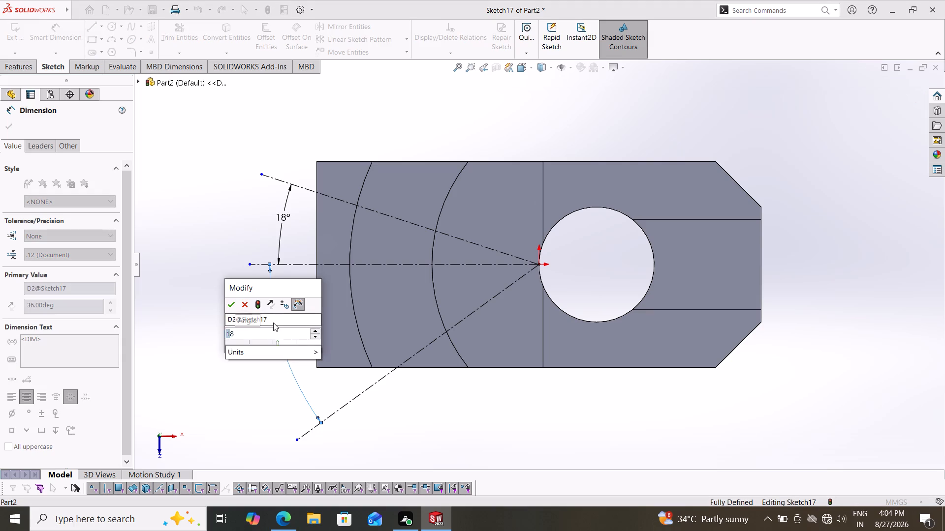
{"action": "key", "text": "Return"}
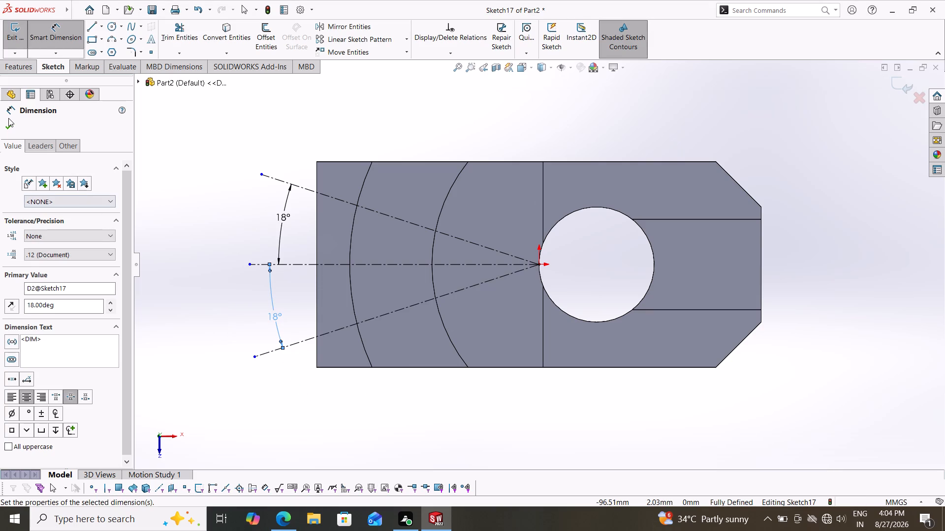
{"action": "left_click", "coordinate": [7, 118]}
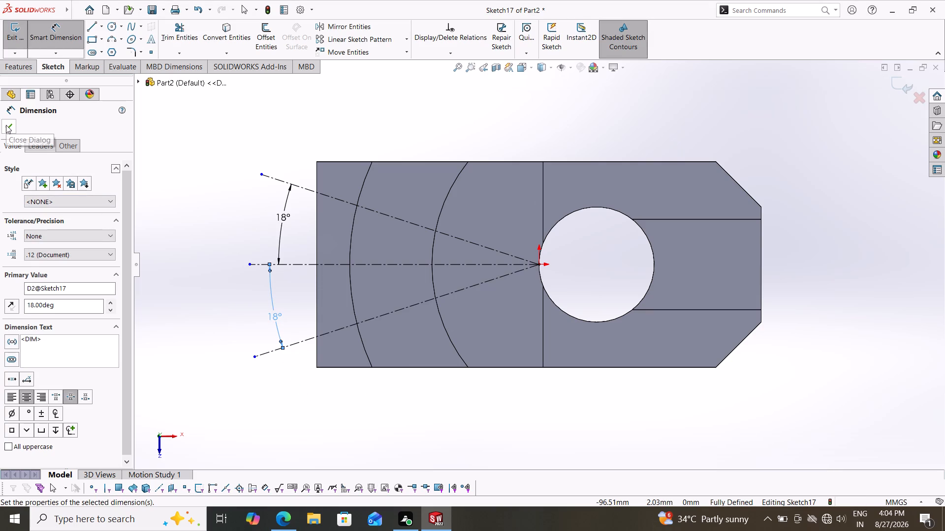
{"action": "left_click", "coordinate": [6, 125]}
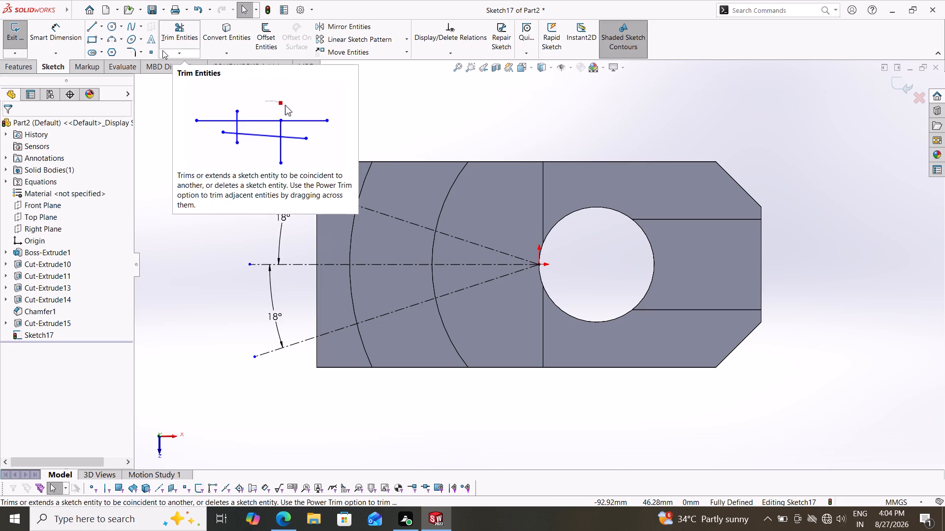
Convert the four edge arcs of the through hole into sketch entities.
{"action": "left_click", "coordinate": [108, 26]}
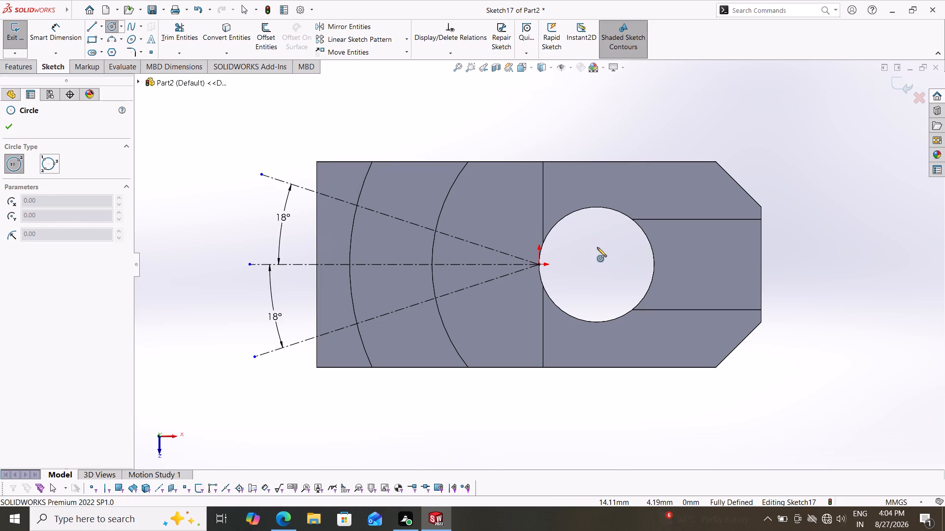
{"action": "key", "text": "Escape"}
{"action": "left_click", "coordinate": [219, 33]}
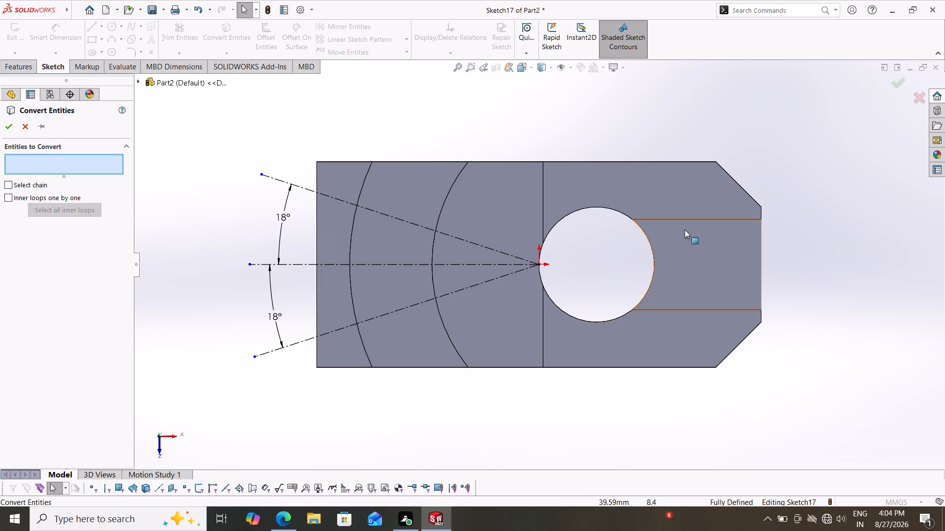
{"action": "left_click", "coordinate": [649, 243]}
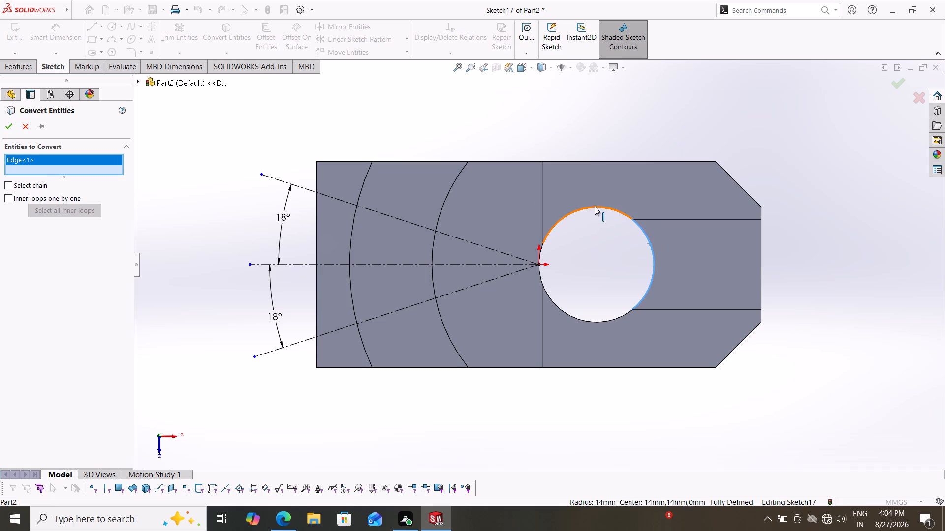
{"action": "left_click", "coordinate": [595, 206]}
{"action": "left_click", "coordinate": [541, 272]}
{"action": "left_click", "coordinate": [558, 305]}
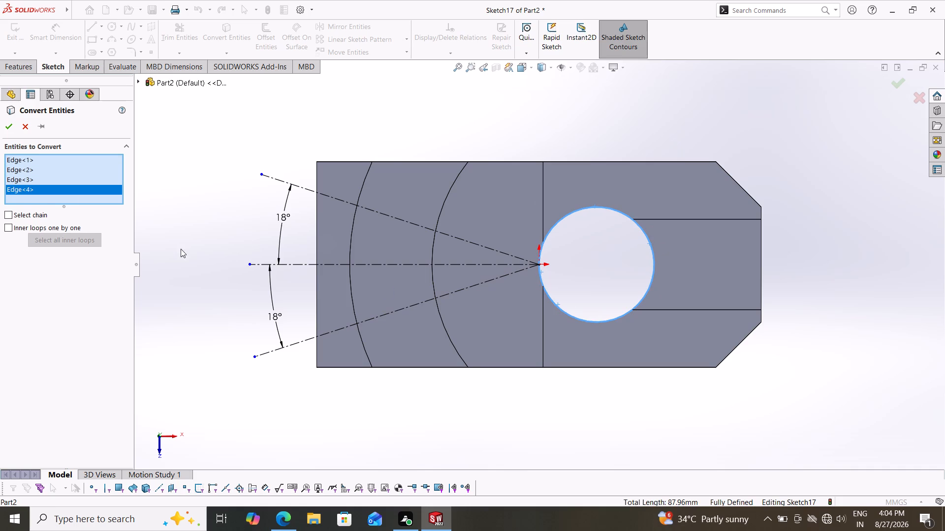
{"action": "left_click", "coordinate": [6, 126]}
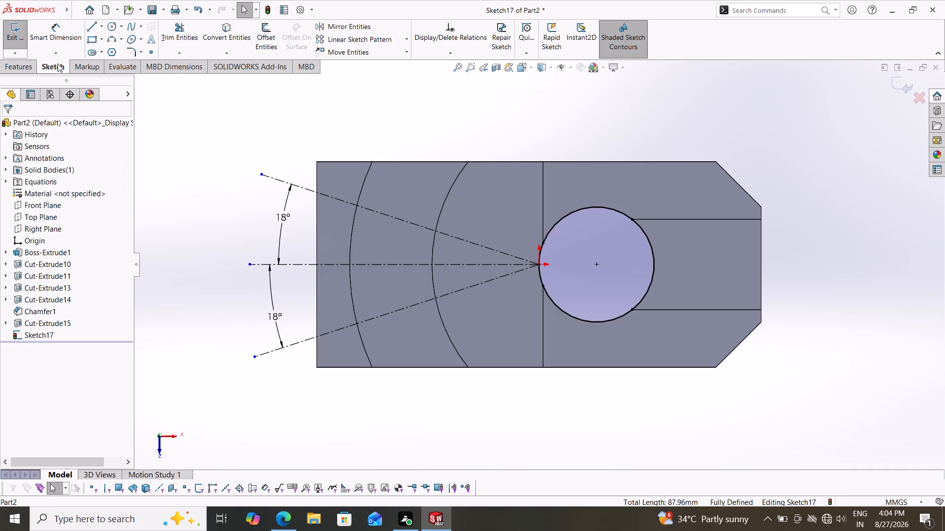
Sketch a circle of about 50 mm radius centred close to the through hole's centre, crossing the curved groove.
{"action": "left_click", "coordinate": [109, 25]}
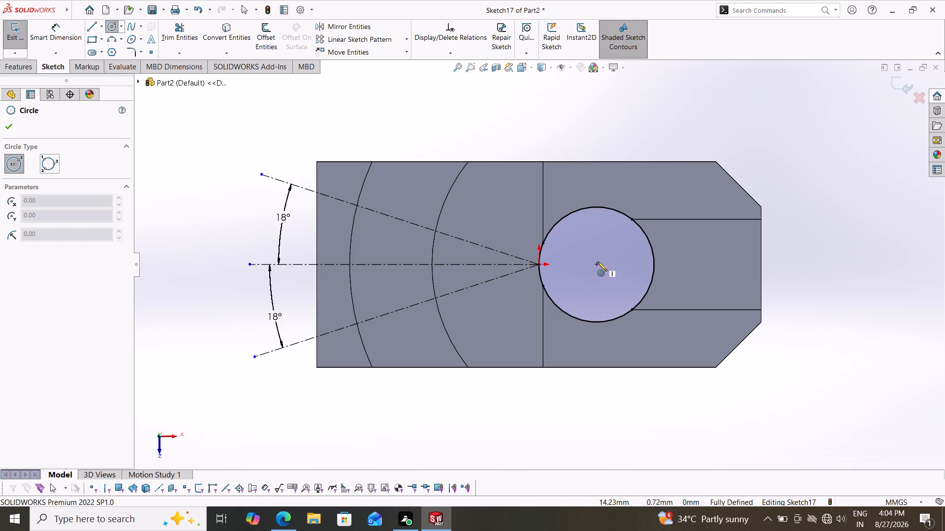
{"action": "left_click", "coordinate": [594, 264]}
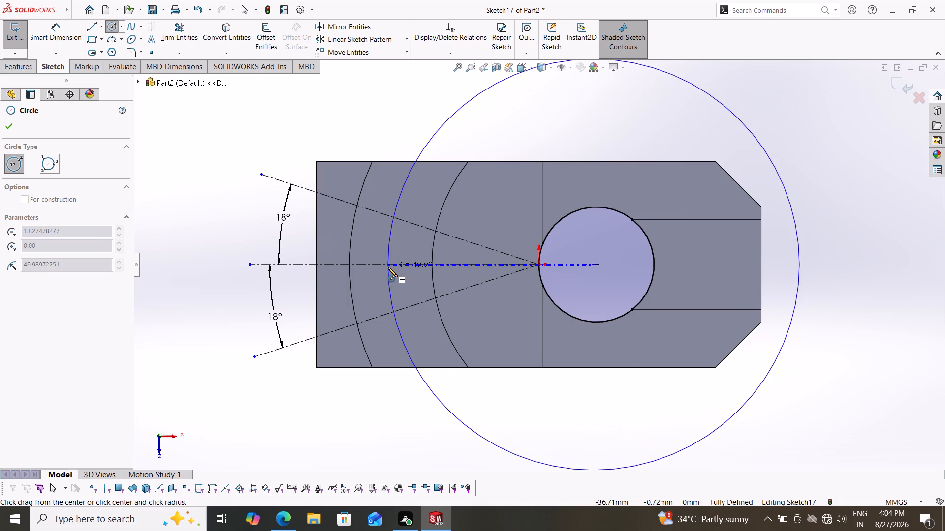
{"action": "left_click", "coordinate": [388, 267]}
{"action": "key", "text": "Escape"}
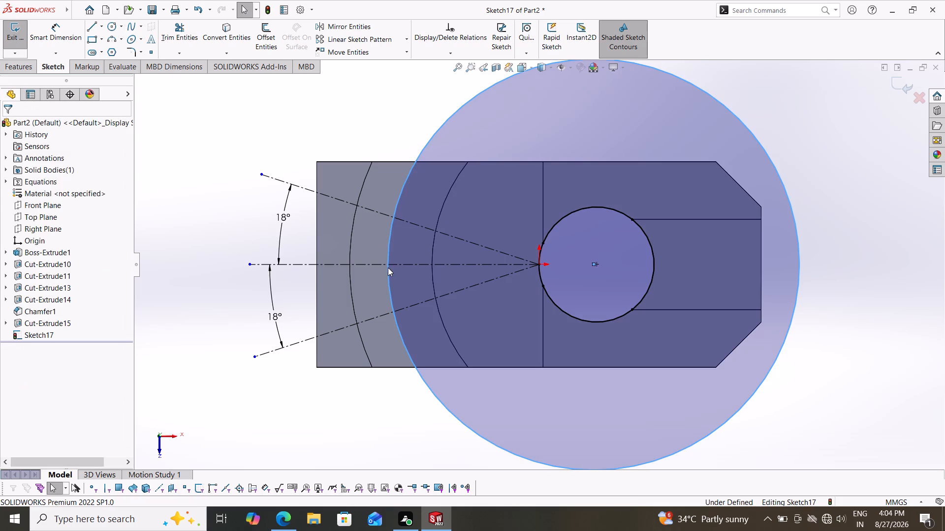
Dimension the large circle's diameter at 100 mm.
{"action": "left_click_drag", "start_coordinate": [54, 32], "coordinate": [57, 47]}
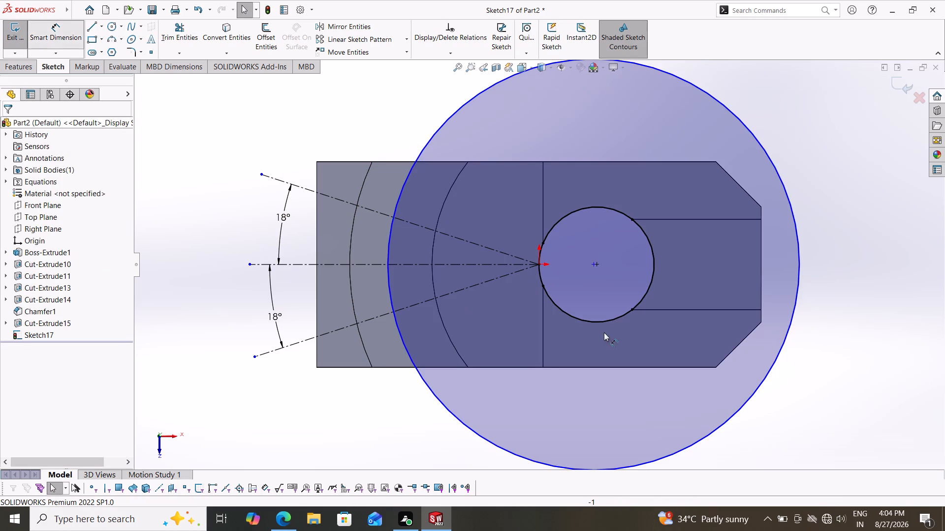
{"action": "left_click", "coordinate": [802, 269]}
{"action": "left_click", "coordinate": [800, 269]}
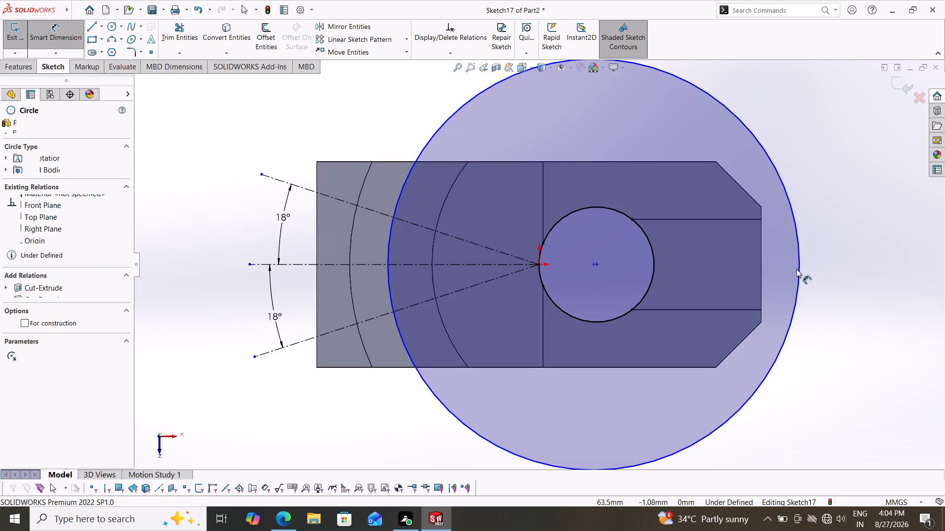
{"action": "left_click", "coordinate": [830, 291]}
{"action": "type", "text": "100"}
{"action": "key", "text": "Return"}
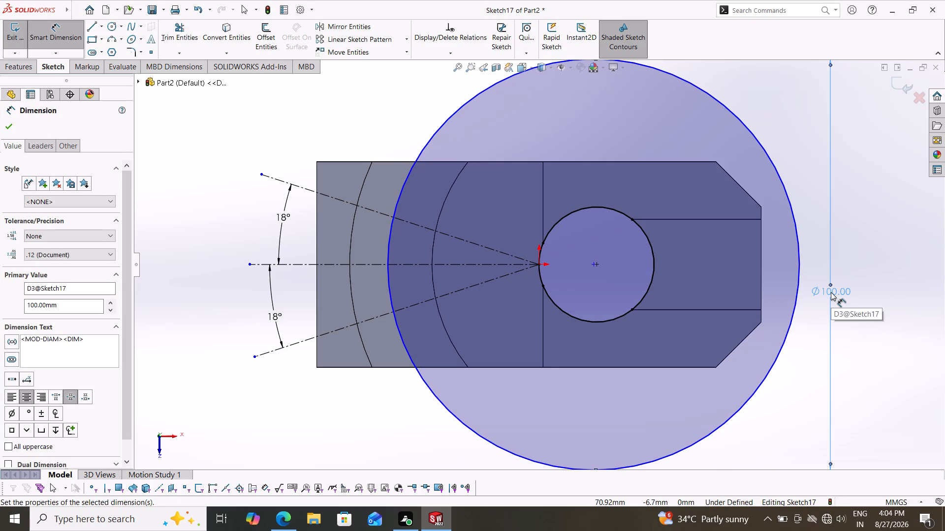
Convert the 100 mm circle to construction geometry.
{"action": "key", "text": "Escape"}
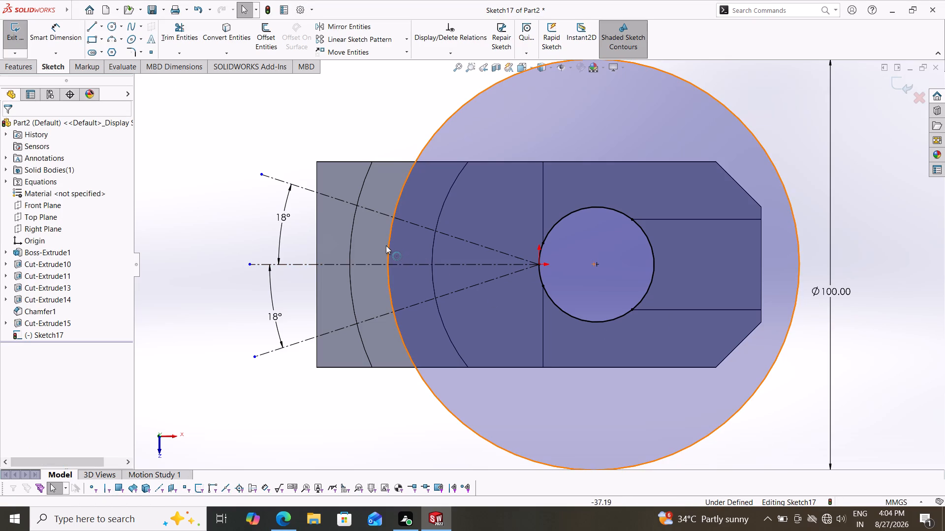
{"action": "left_click", "coordinate": [388, 245]}
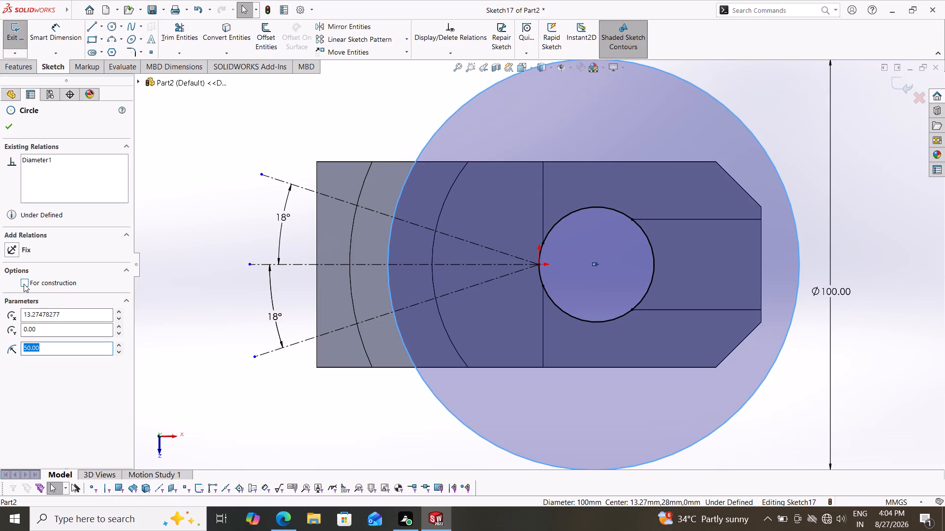
{"action": "left_click", "coordinate": [24, 284]}
{"action": "left_click", "coordinate": [11, 126]}
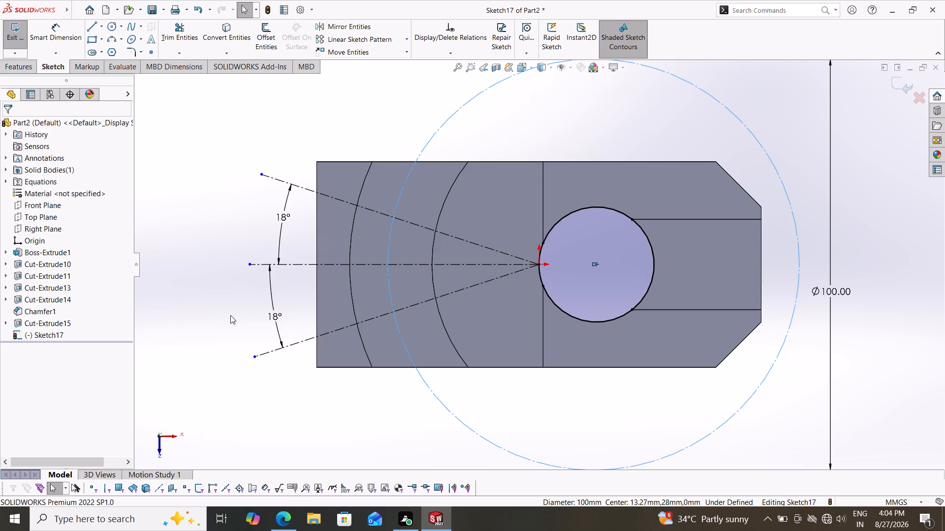
{"action": "key", "text": "Escape"}
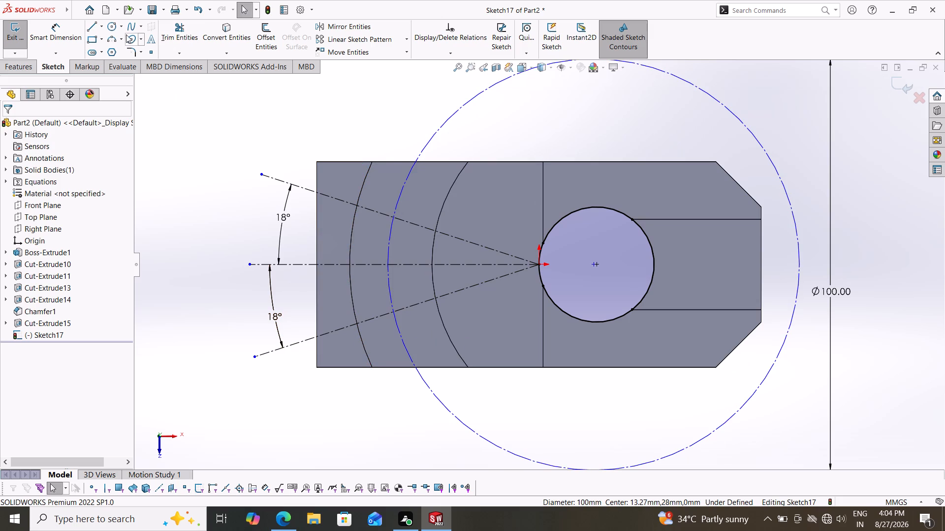
Sketch circles of about 3 mm and 2.5 mm radius where the upper and lower slanted centerlines cross the construction circle.
{"action": "left_click", "coordinate": [119, 29]}
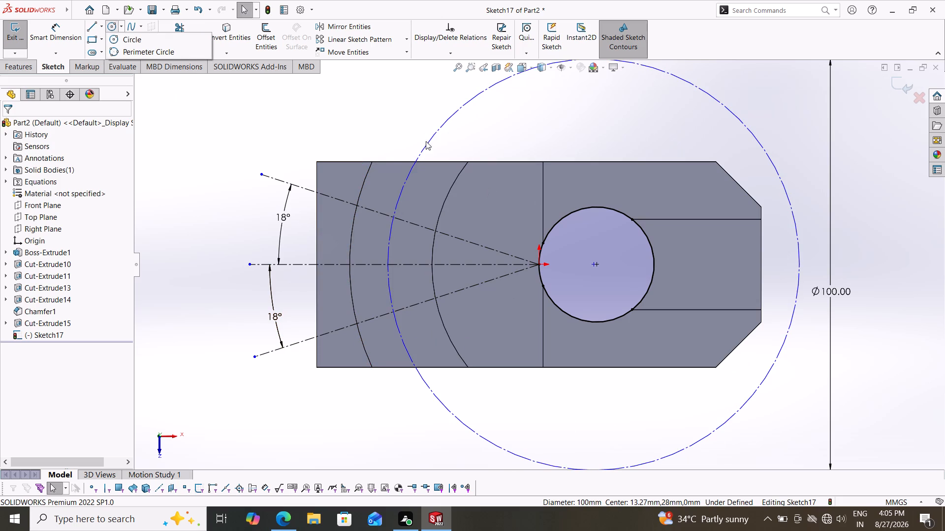
{"action": "left_click", "coordinate": [116, 35]}
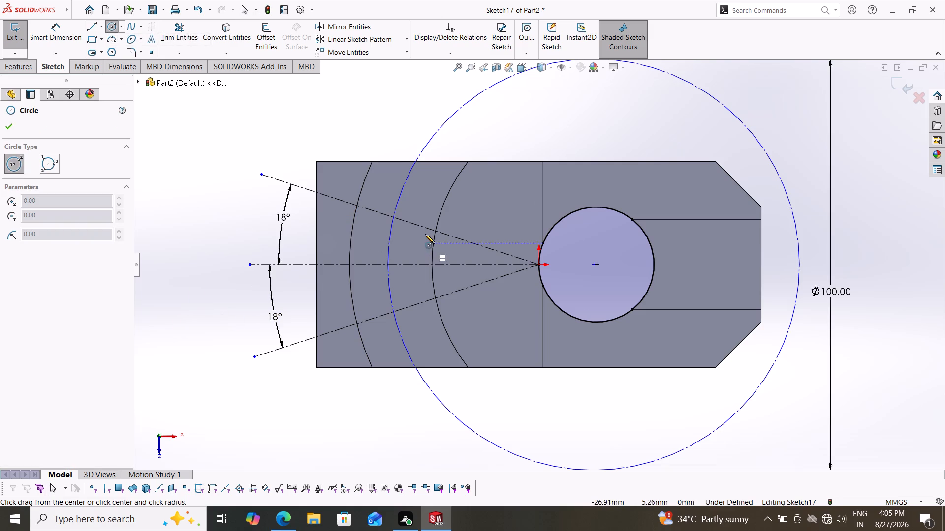
{"action": "scroll", "coordinate": [395, 218], "scroll_direction": "down", "scroll_amount": 4}
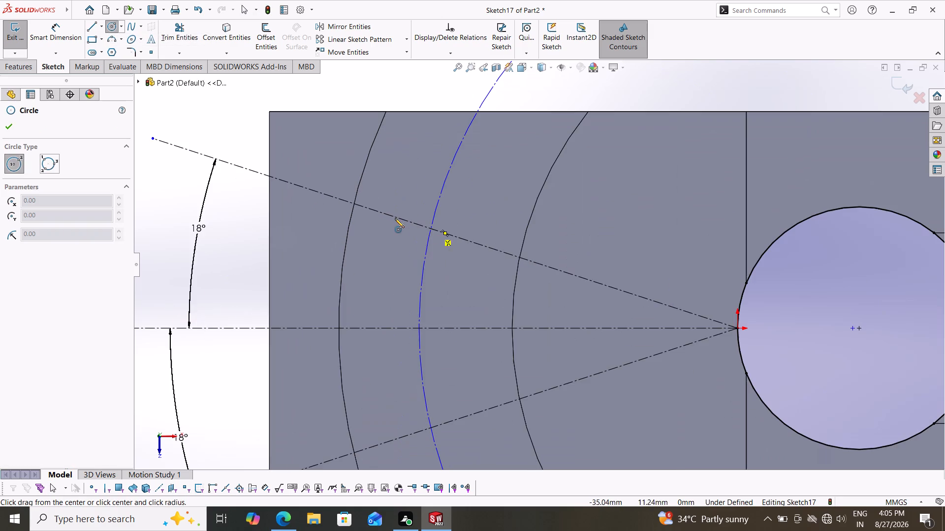
{"action": "left_click", "coordinate": [430, 228]}
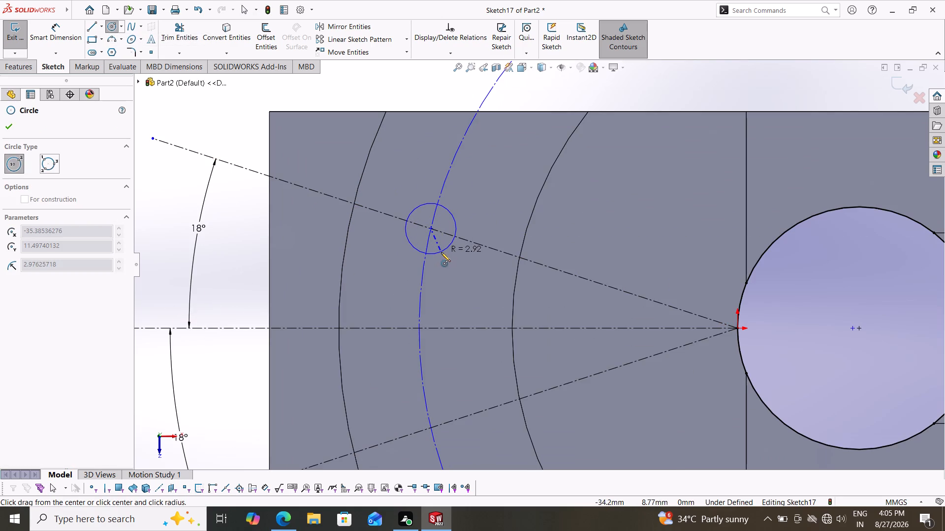
{"action": "left_click", "coordinate": [441, 252]}
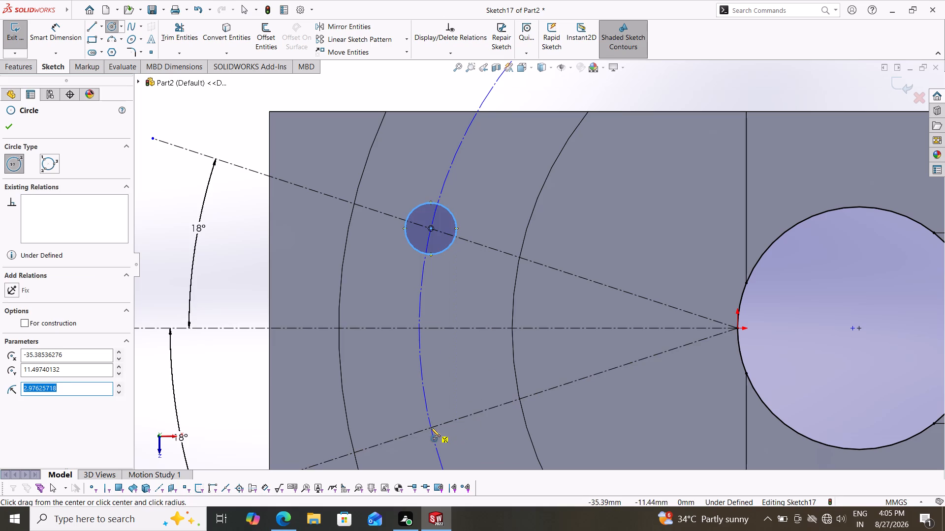
{"action": "left_click", "coordinate": [432, 427]}
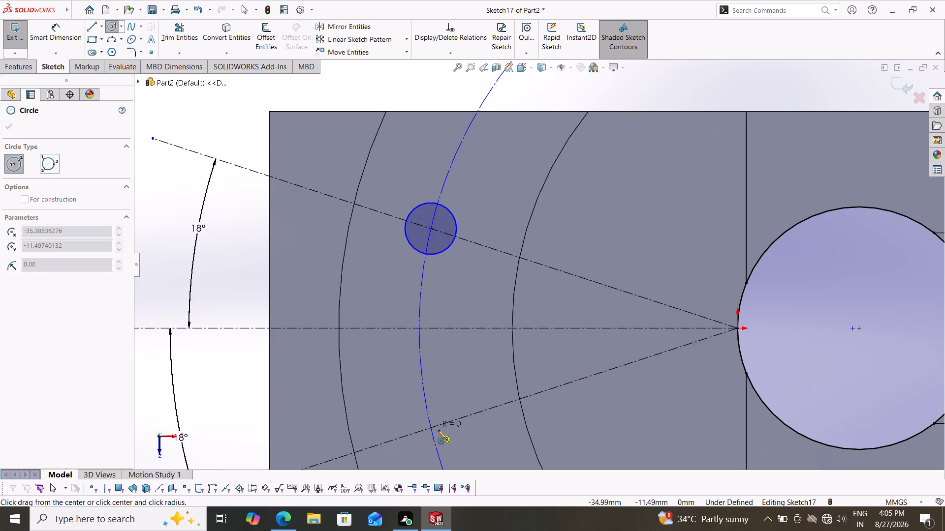
{"action": "left_click", "coordinate": [449, 440]}
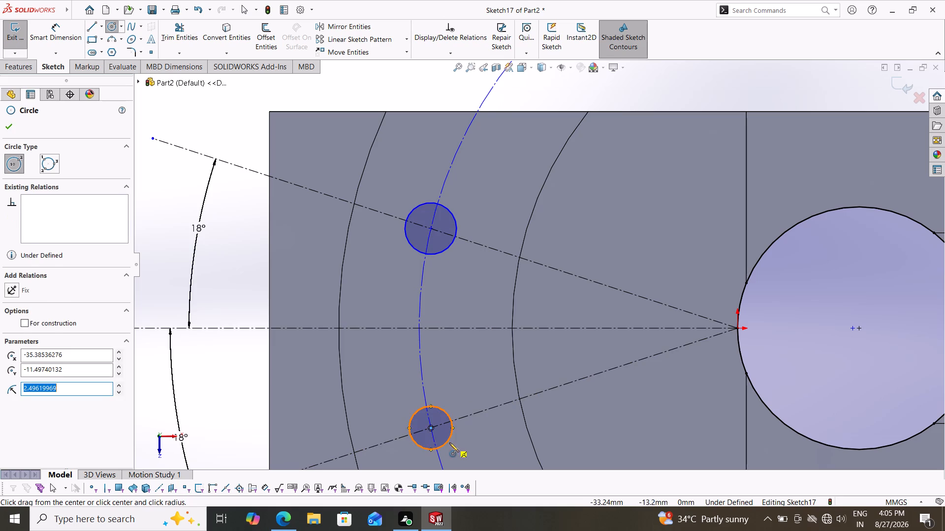
{"action": "key", "text": "Escape"}
{"action": "scroll", "coordinate": [523, 434], "scroll_direction": "down", "scroll_amount": 1}
{"action": "scroll", "coordinate": [484, 445], "scroll_direction": "up", "scroll_amount": 3}
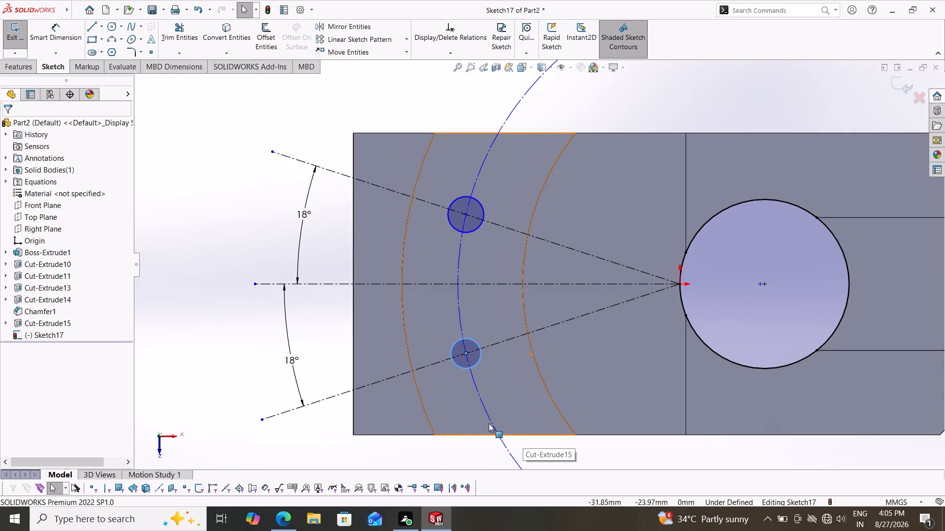
Dimension both small circles in the curved groove at 10 mm diameter.
{"action": "left_click", "coordinate": [71, 33]}
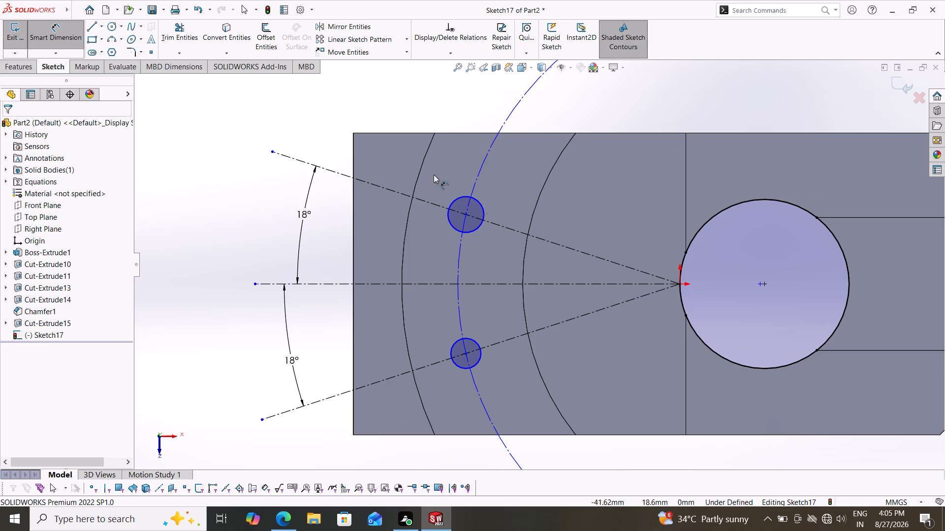
{"action": "left_click", "coordinate": [479, 202]}
{"action": "left_click", "coordinate": [502, 201]}
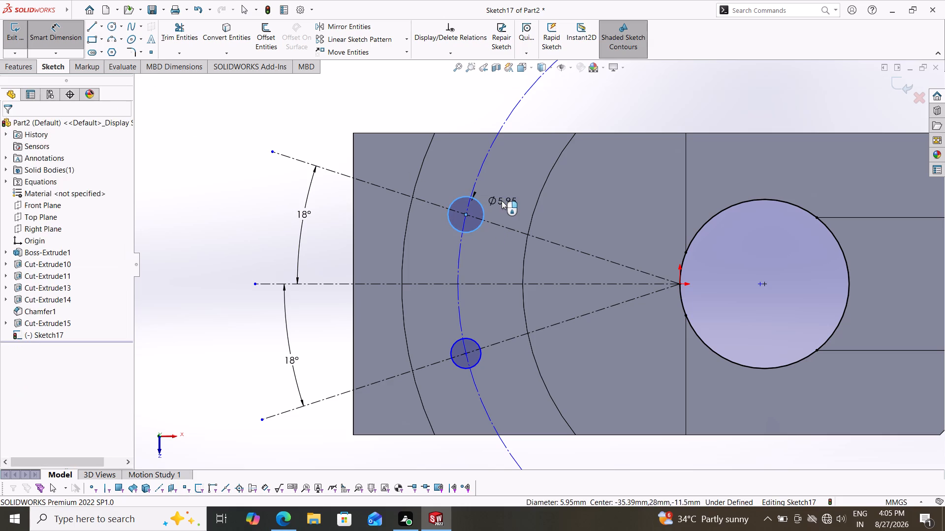
{"action": "type", "text": "10"}
{"action": "key", "text": "Return"}
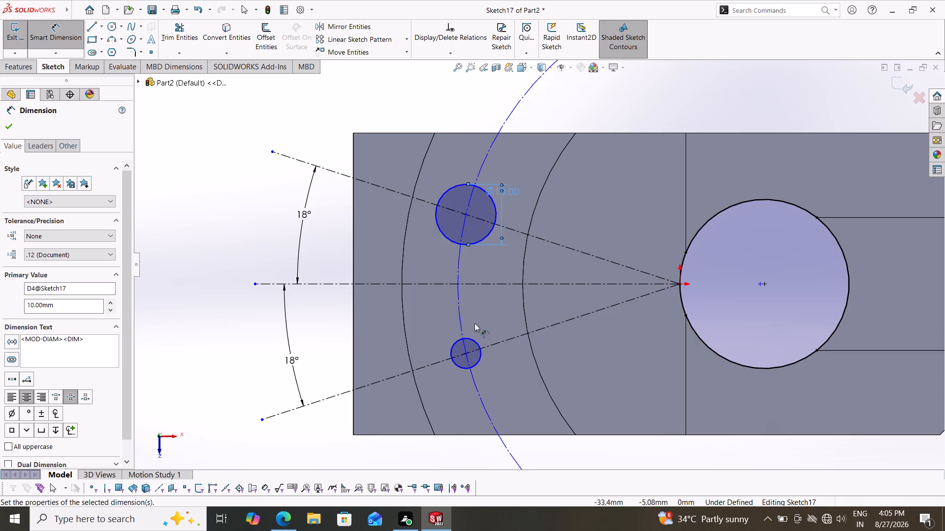
{"action": "left_click_drag", "start_coordinate": [481, 353], "coordinate": [486, 354]}
{"action": "left_click", "coordinate": [529, 361]}
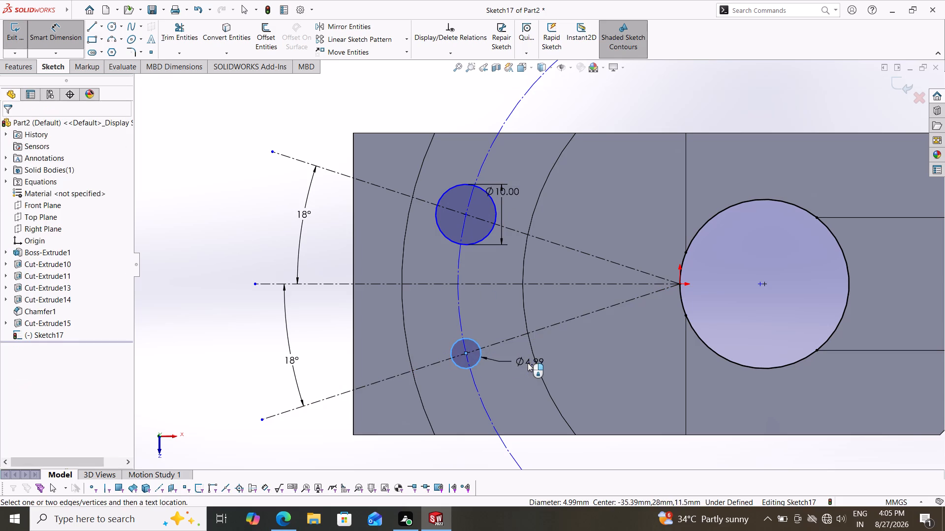
{"action": "type", "text": "10"}
{"action": "key", "text": "Return"}
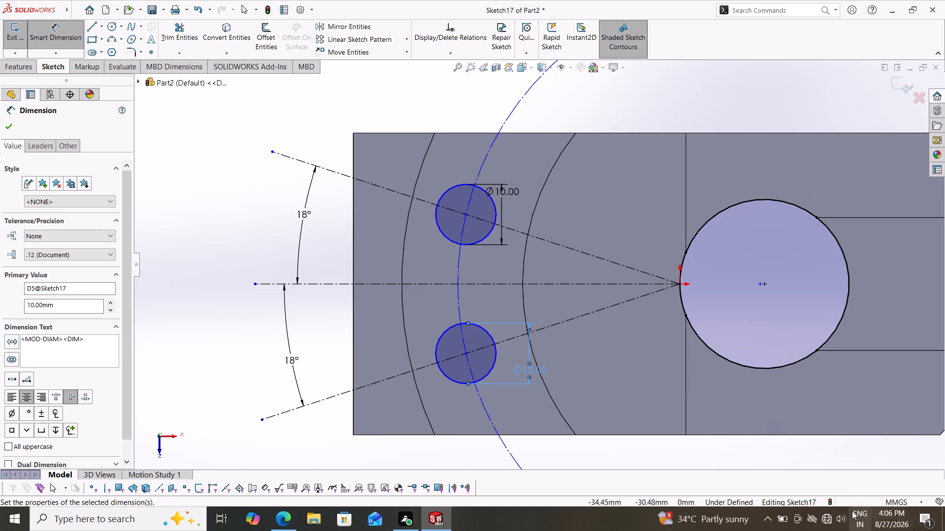
{"action": "left_click", "coordinate": [782, 515]}
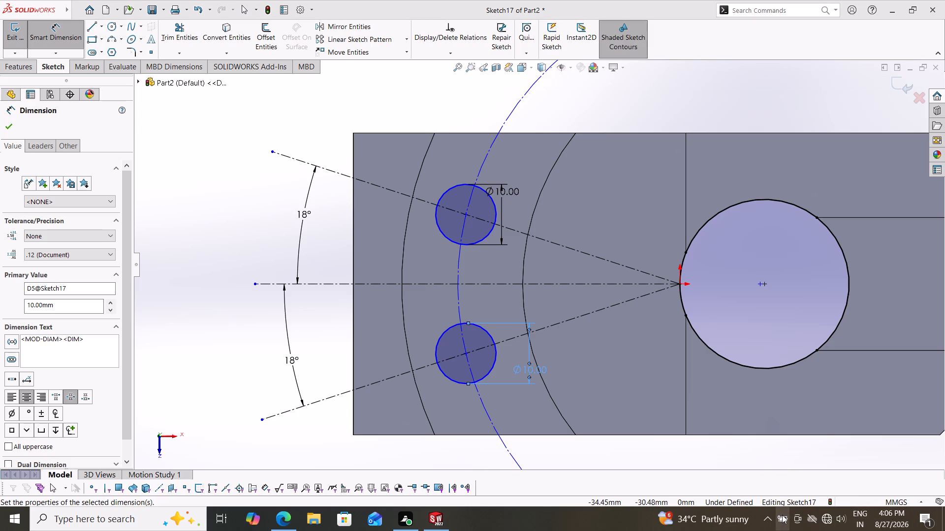
{"action": "left_click", "coordinate": [782, 515]}
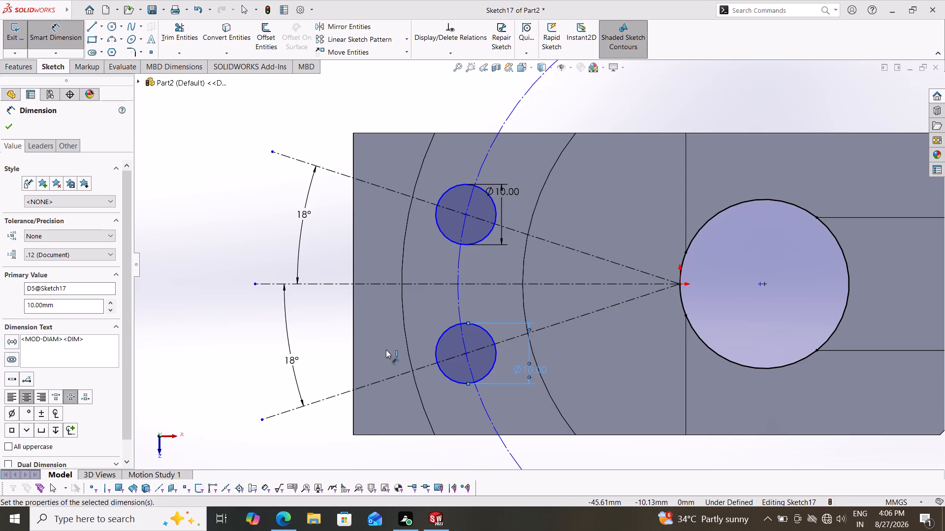
{"action": "left_click", "coordinate": [8, 123]}
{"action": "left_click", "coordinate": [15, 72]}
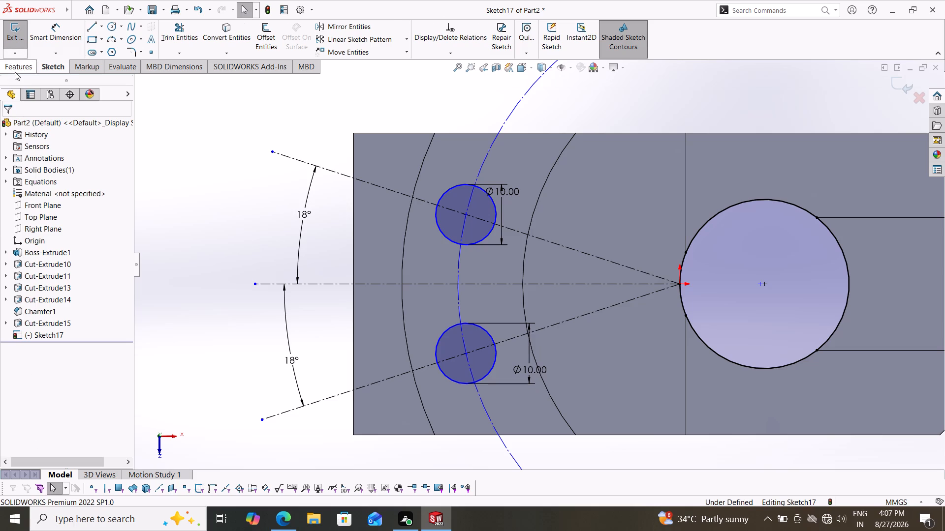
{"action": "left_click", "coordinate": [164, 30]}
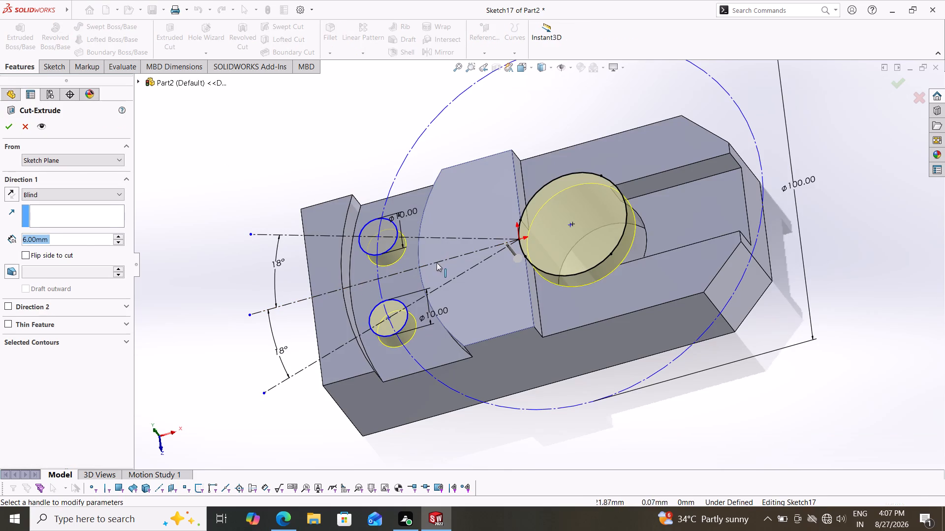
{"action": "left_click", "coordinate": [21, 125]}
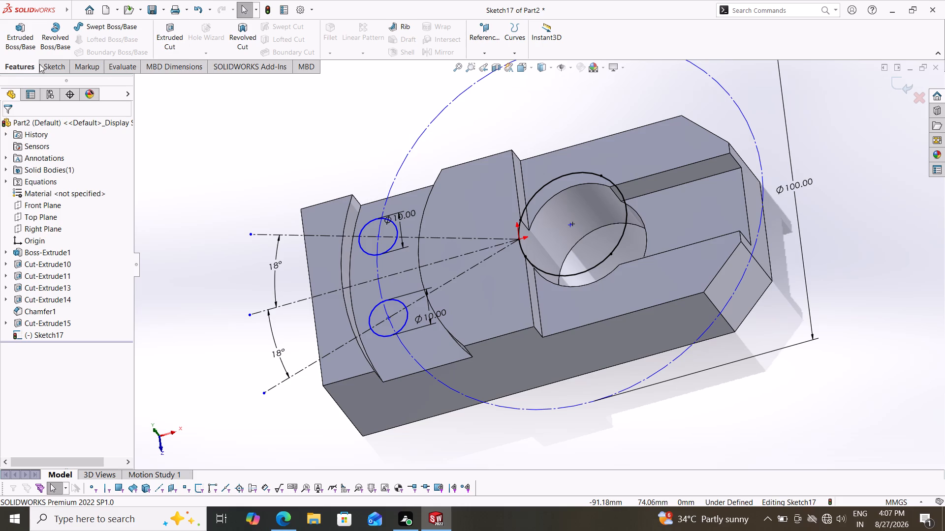
Trim away all the converted arcs of the large through hole from the sketch.
{"action": "left_click", "coordinate": [56, 65]}
{"action": "left_click", "coordinate": [185, 32]}
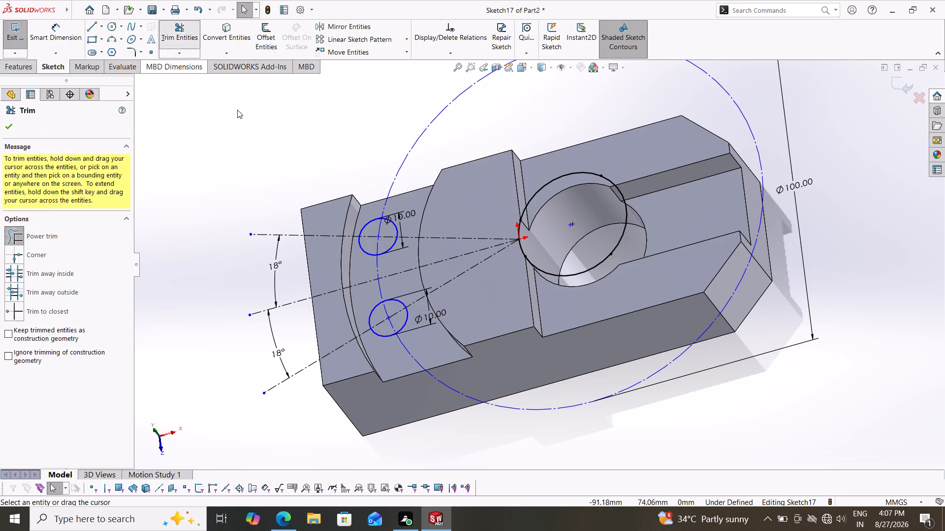
{"action": "left_click_drag", "start_coordinate": [524, 147], "coordinate": [582, 264]}
{"action": "left_click_drag", "start_coordinate": [603, 296], "coordinate": [574, 232]}
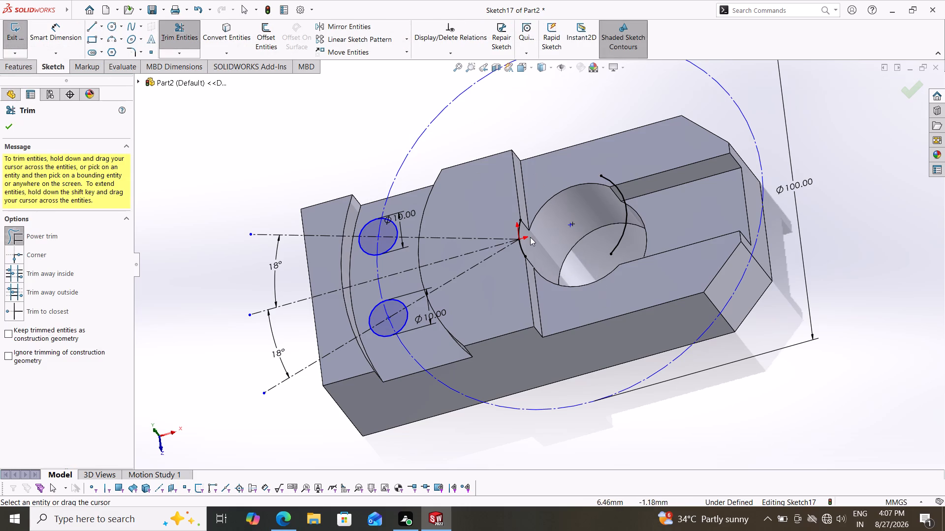
{"action": "left_click_drag", "start_coordinate": [515, 266], "coordinate": [520, 239]}
{"action": "left_click_drag", "start_coordinate": [581, 228], "coordinate": [646, 222]}
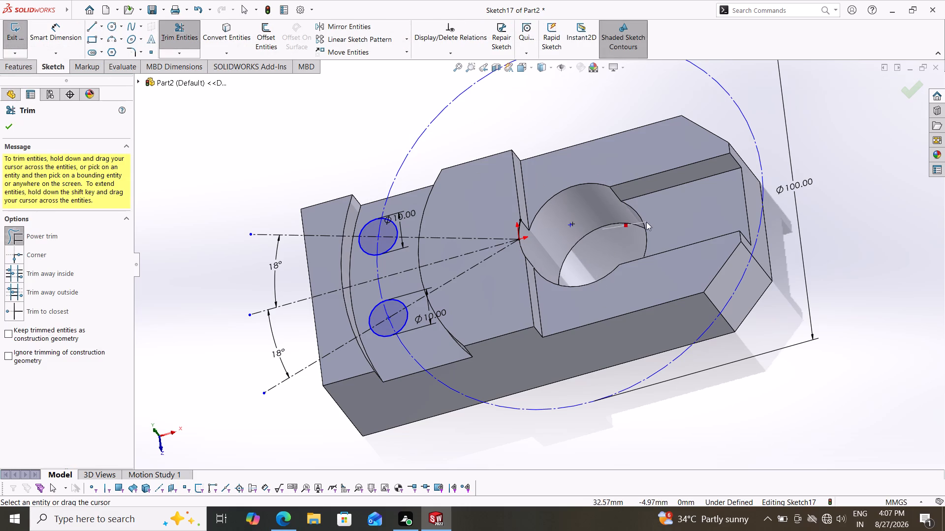
{"action": "left_click_drag", "start_coordinate": [646, 222], "coordinate": [643, 220]}
{"action": "left_click", "coordinate": [11, 121]}
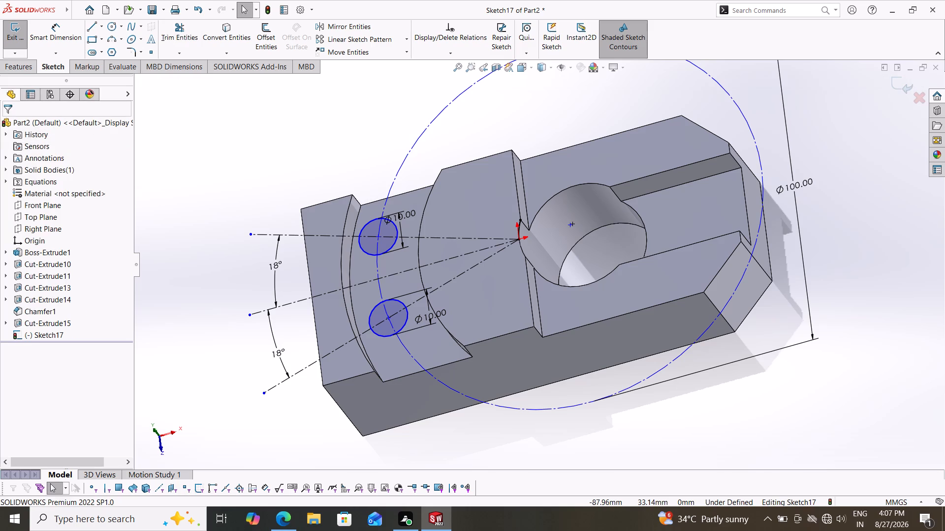
Extrude-cut the two 10 mm circle regions in the curved groove with the Through All end condition.
{"action": "left_click", "coordinate": [21, 71]}
{"action": "left_click", "coordinate": [170, 33]}
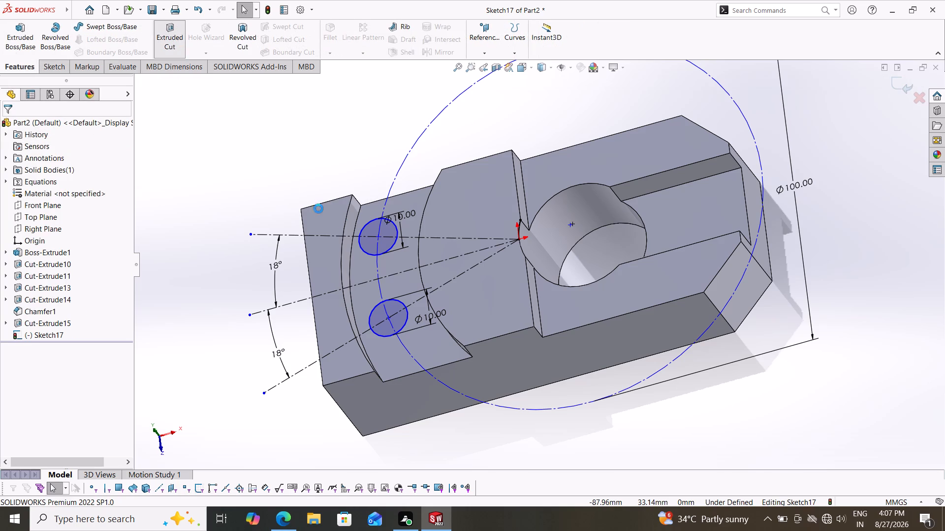
{"action": "left_click", "coordinate": [371, 244]}
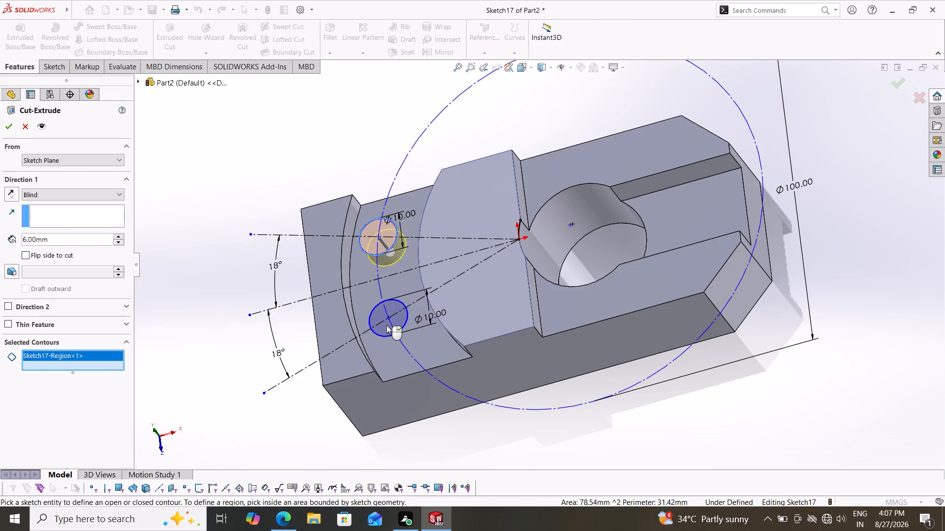
{"action": "left_click", "coordinate": [386, 323]}
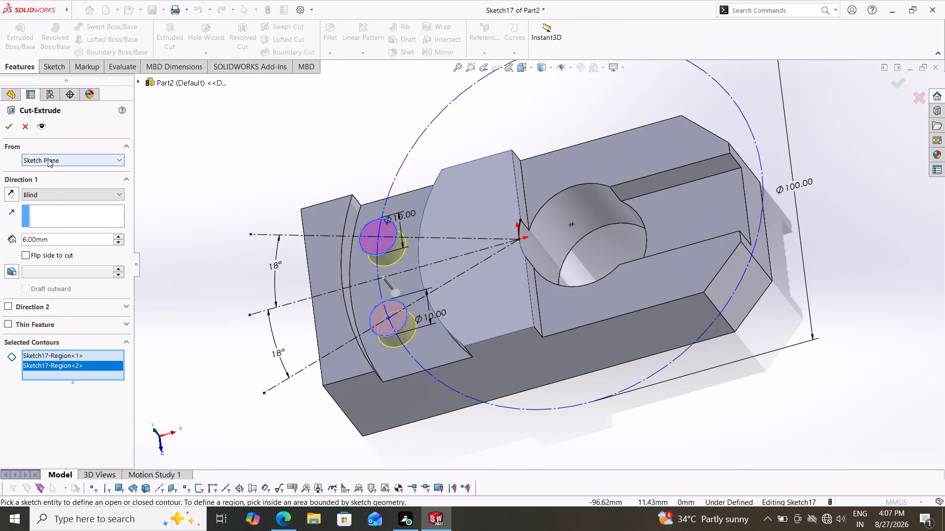
{"action": "left_click", "coordinate": [50, 195]}
{"action": "left_click", "coordinate": [50, 210]}
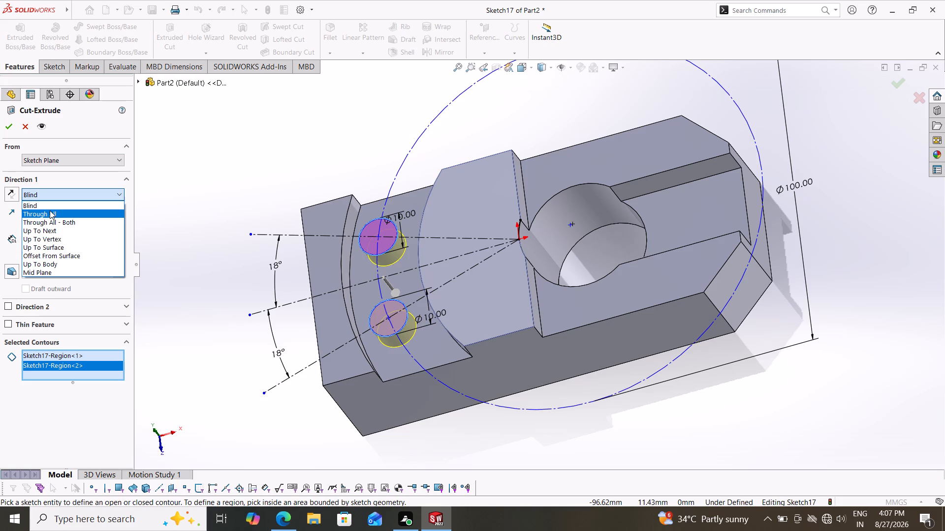
{"action": "left_click", "coordinate": [7, 125]}
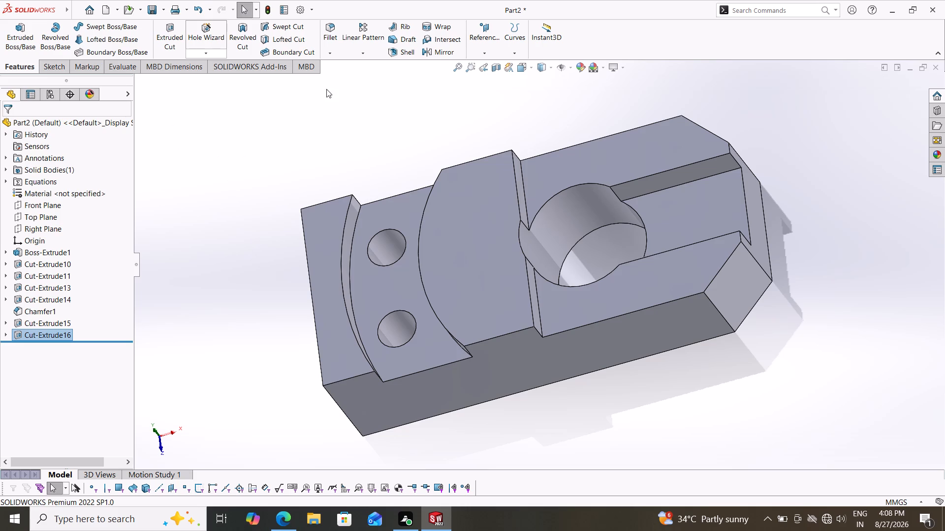
Apply the metallic cool grey car paint appearance to the whole part.
{"action": "left_click", "coordinate": [938, 149]}
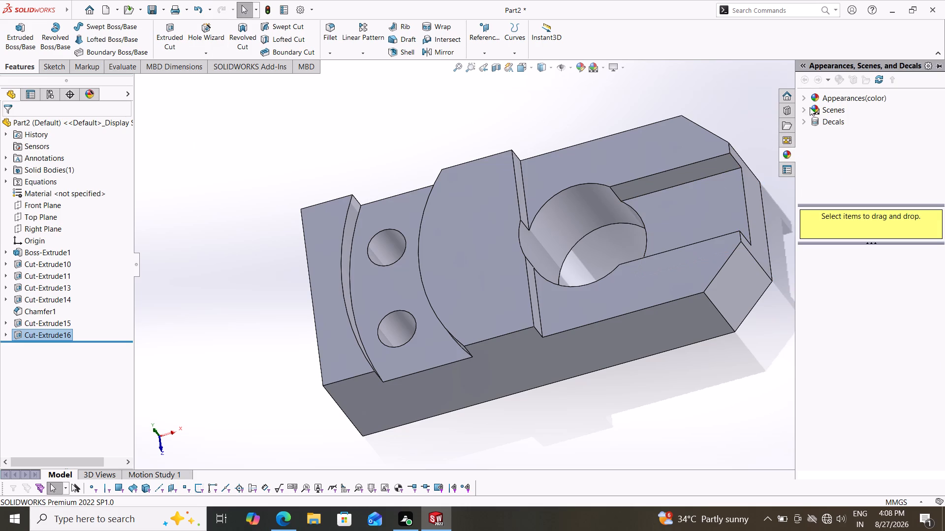
{"action": "left_click", "coordinate": [803, 110]}
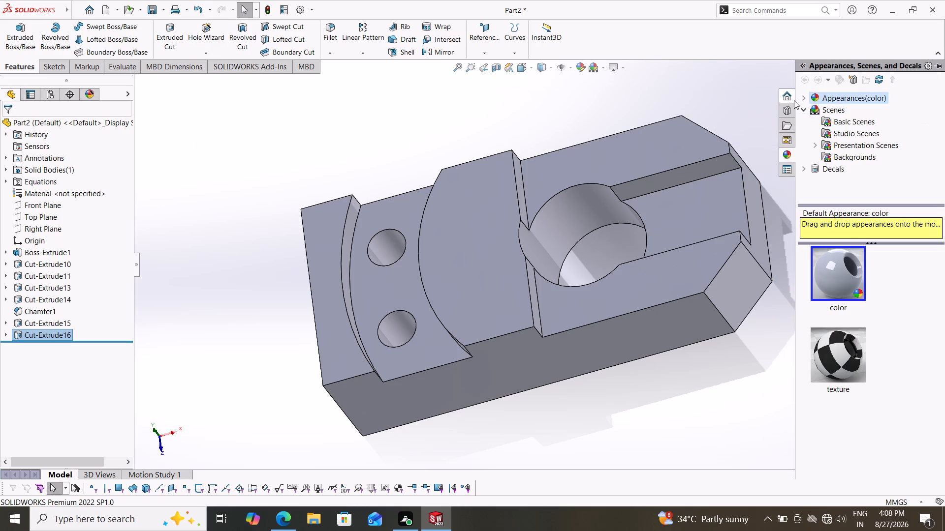
{"action": "left_click", "coordinate": [804, 95]}
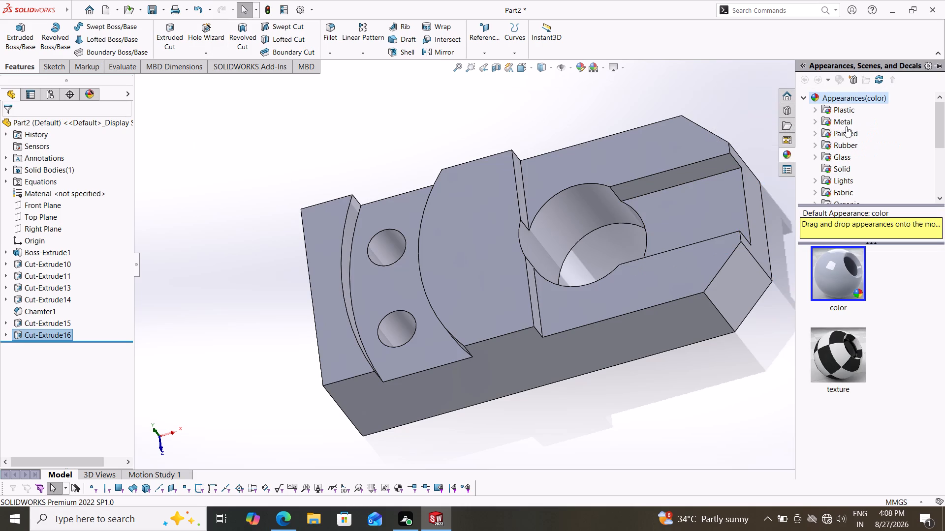
{"action": "left_click", "coordinate": [849, 134]}
{"action": "left_click", "coordinate": [816, 133]}
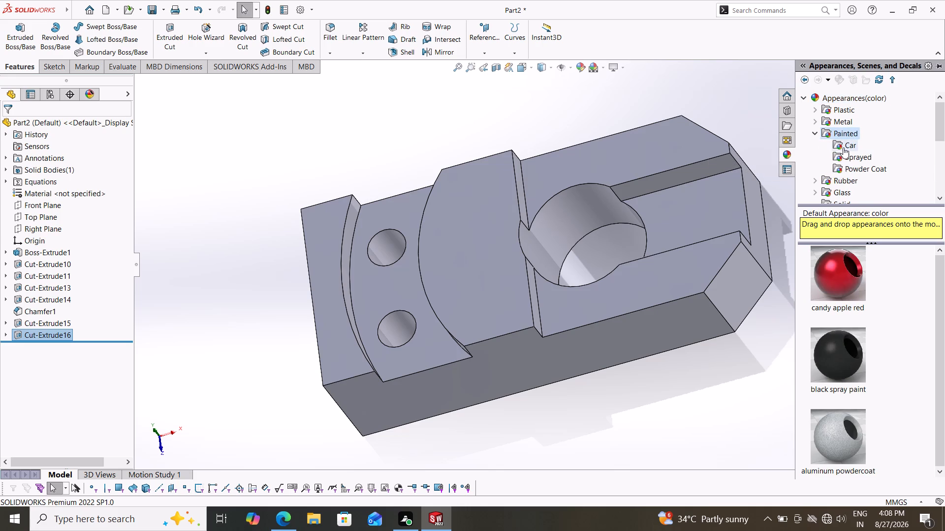
{"action": "left_click", "coordinate": [843, 147]}
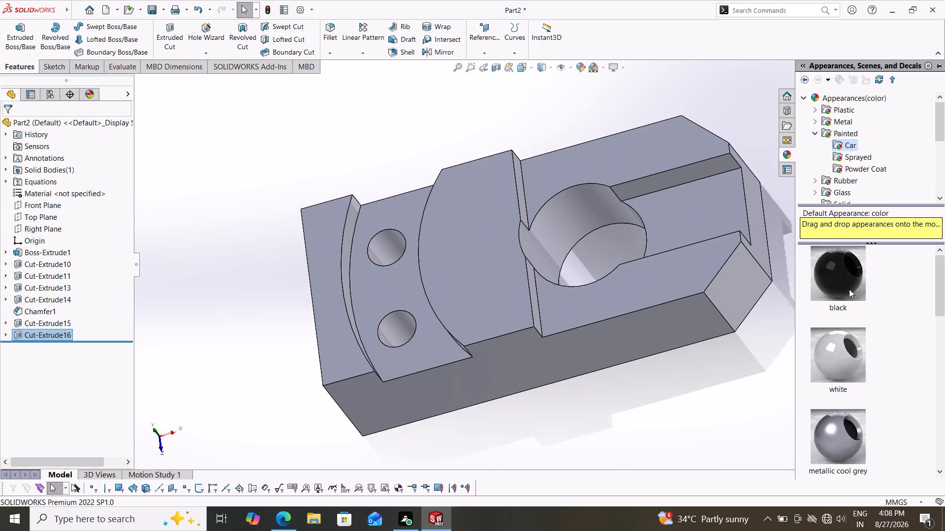
{"action": "left_click_drag", "start_coordinate": [845, 433], "coordinate": [504, 299]}
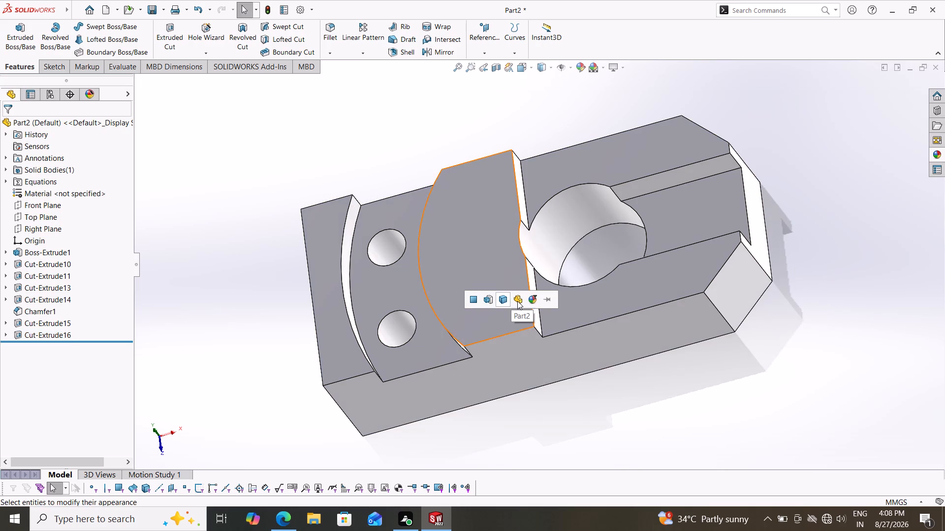
{"action": "left_click", "coordinate": [517, 301]}
Examine the block from several sides, including its underside, through hole, slot and curved groove with the two holes.
{"action": "middle_click_drag", "start_coordinate": [552, 420], "coordinate": [635, 334]}
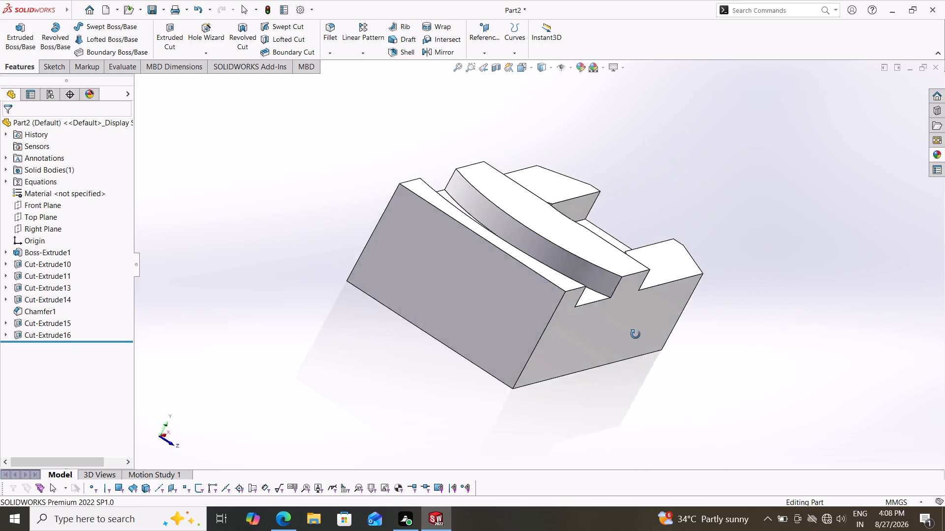
{"action": "middle_click_drag", "start_coordinate": [635, 334], "coordinate": [776, 333]}
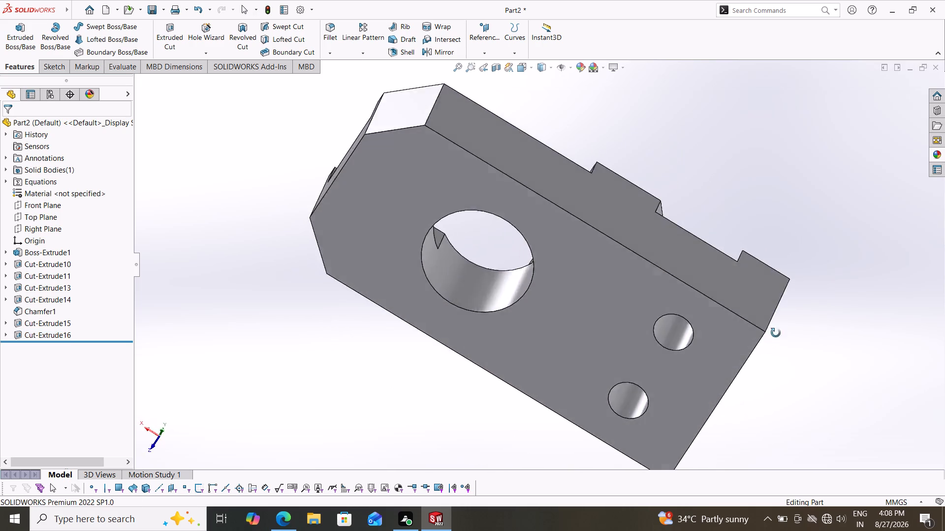
{"action": "middle_click_drag", "start_coordinate": [776, 333], "coordinate": [739, 513]}
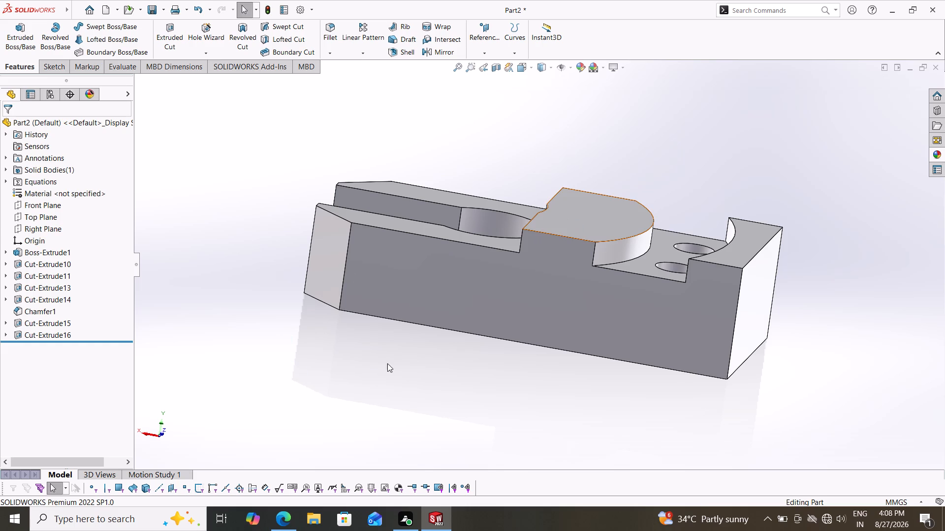
{"action": "middle_click_drag", "start_coordinate": [471, 395], "coordinate": [505, 402]}
{"action": "middle_click_drag", "start_coordinate": [475, 394], "coordinate": [542, 495]}
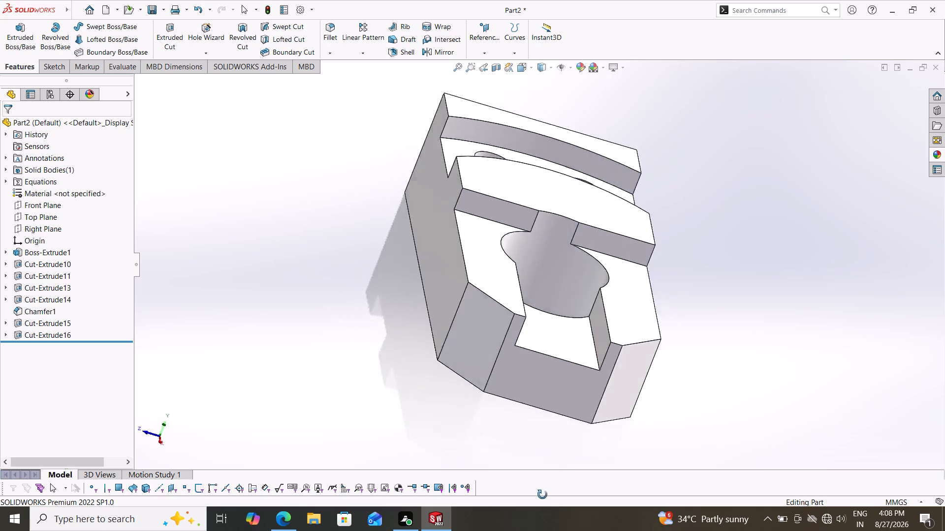
{"action": "middle_click_drag", "start_coordinate": [542, 495], "coordinate": [485, 434]}
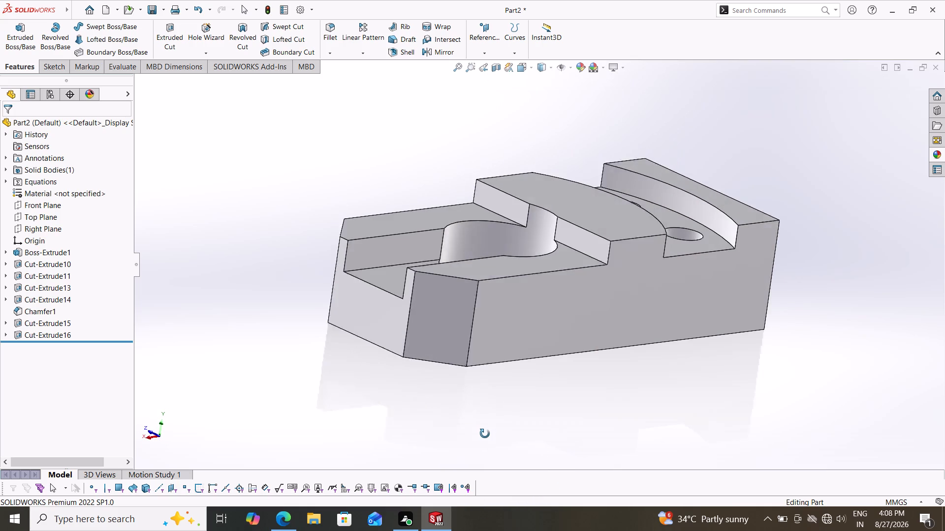
{"action": "middle_click_drag", "start_coordinate": [485, 434], "coordinate": [484, 434]}
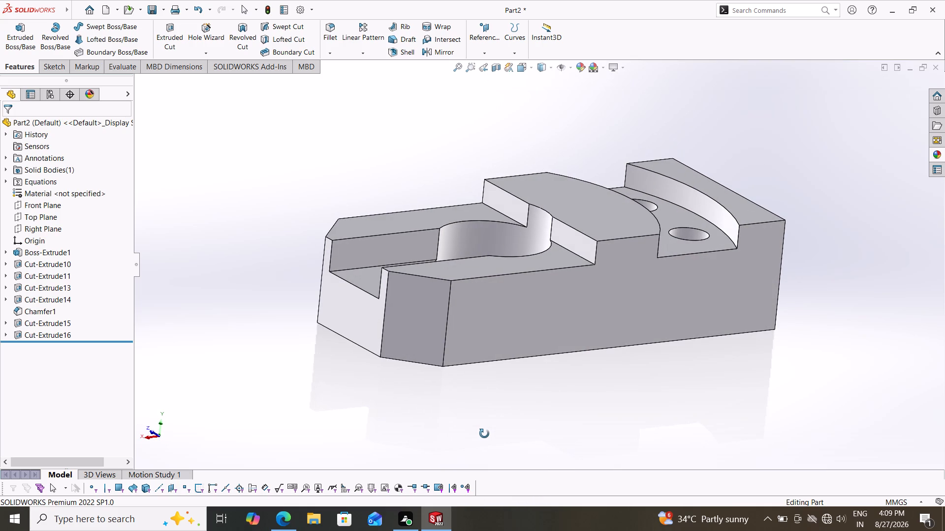
{"action": "middle_click_drag", "start_coordinate": [484, 434], "coordinate": [537, 494]}
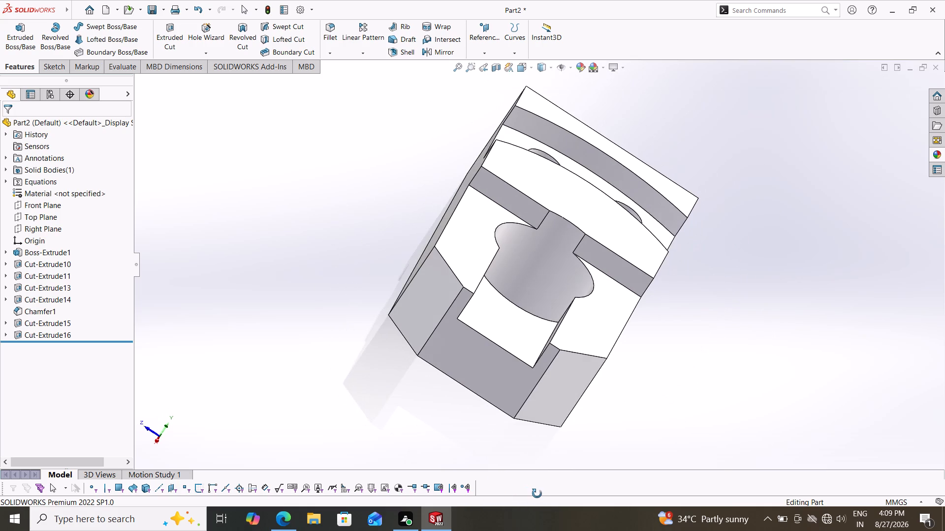
{"action": "middle_click_drag", "start_coordinate": [537, 494], "coordinate": [487, 491]}
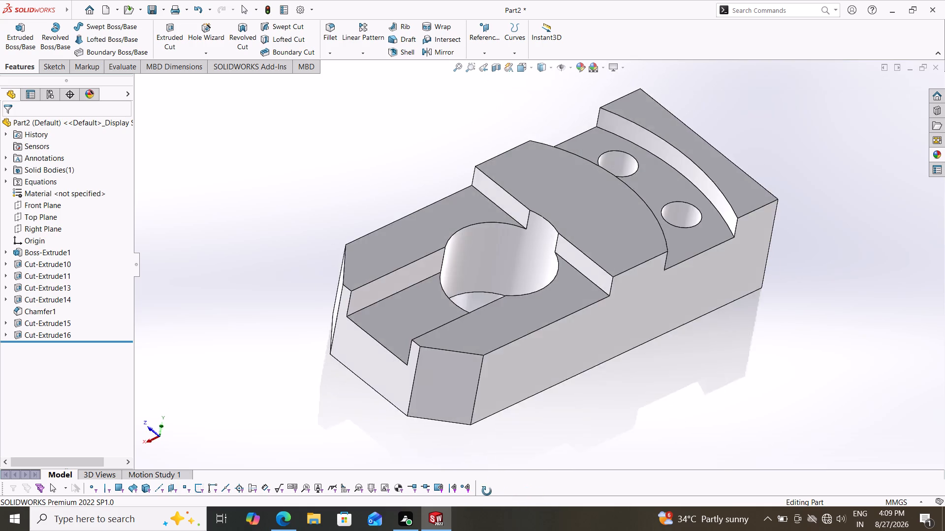
{"action": "middle_click_drag", "start_coordinate": [487, 491], "coordinate": [480, 457]}
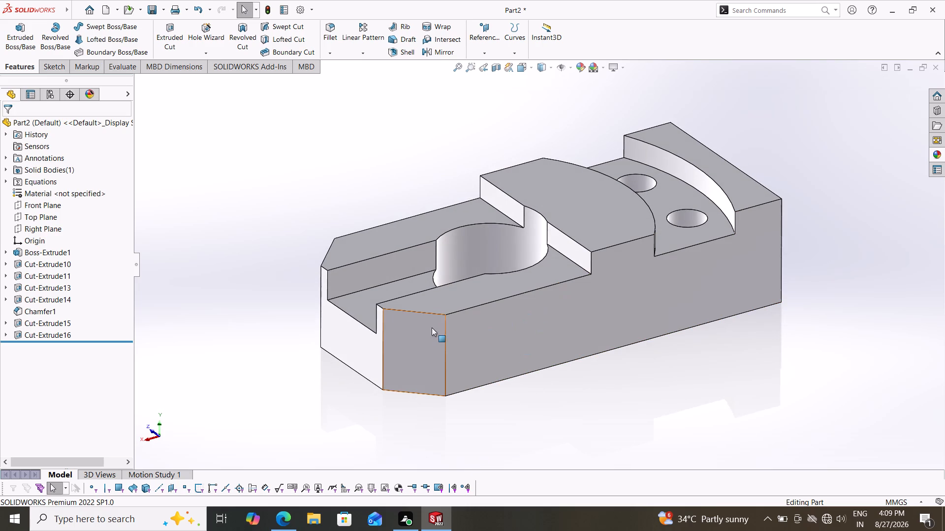
Save the part in the Documents folder under the file name 27-08-01.
{"action": "left_click", "coordinate": [162, 6]}
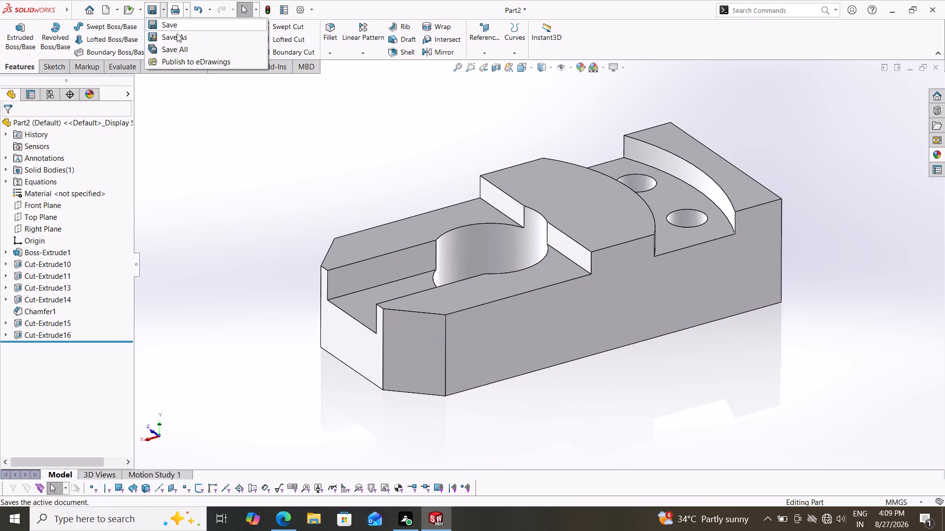
{"action": "left_click", "coordinate": [177, 34]}
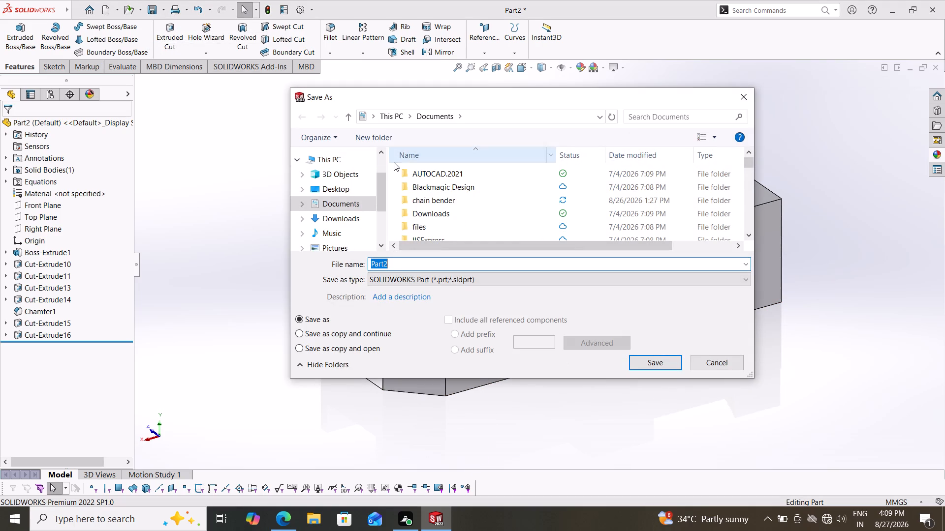
{"action": "scroll", "coordinate": [447, 206], "scroll_direction": "down", "scroll_amount": 1}
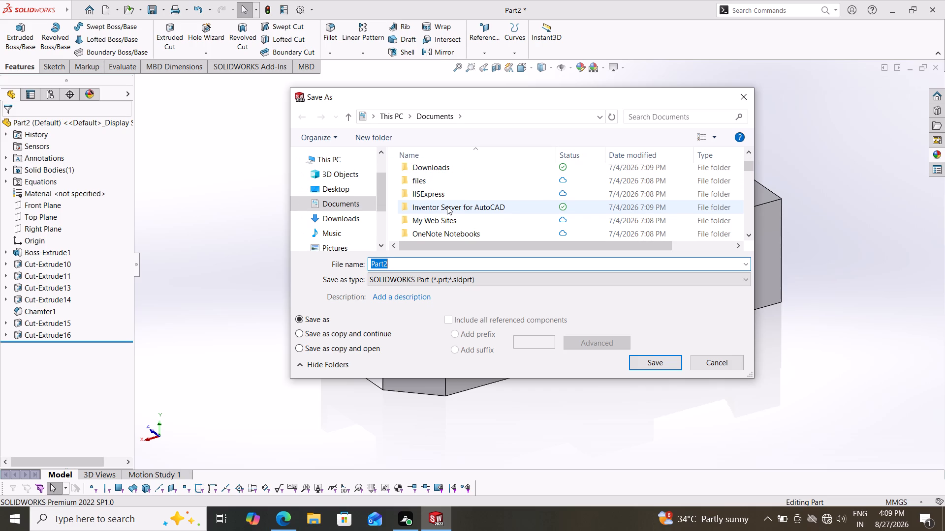
{"action": "scroll", "coordinate": [447, 206], "scroll_direction": "down", "scroll_amount": 2}
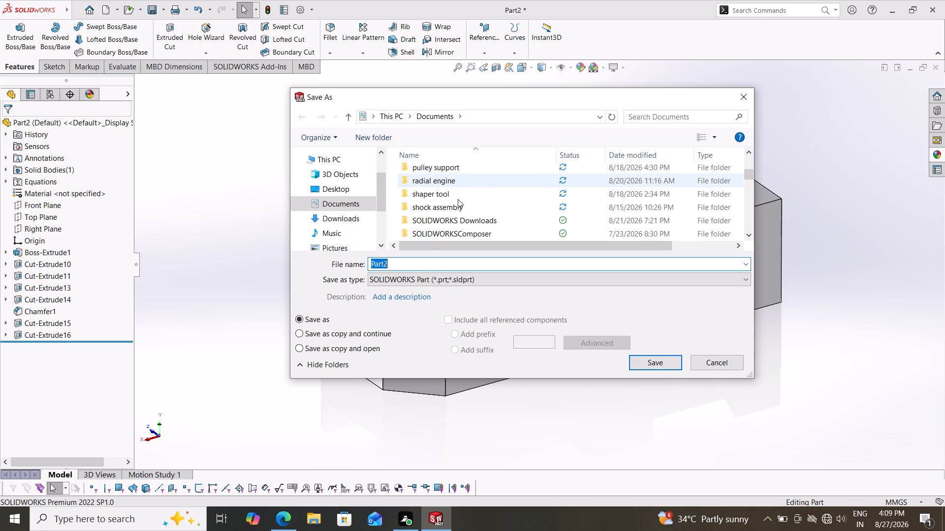
{"action": "scroll", "coordinate": [458, 199], "scroll_direction": "up", "scroll_amount": 1}
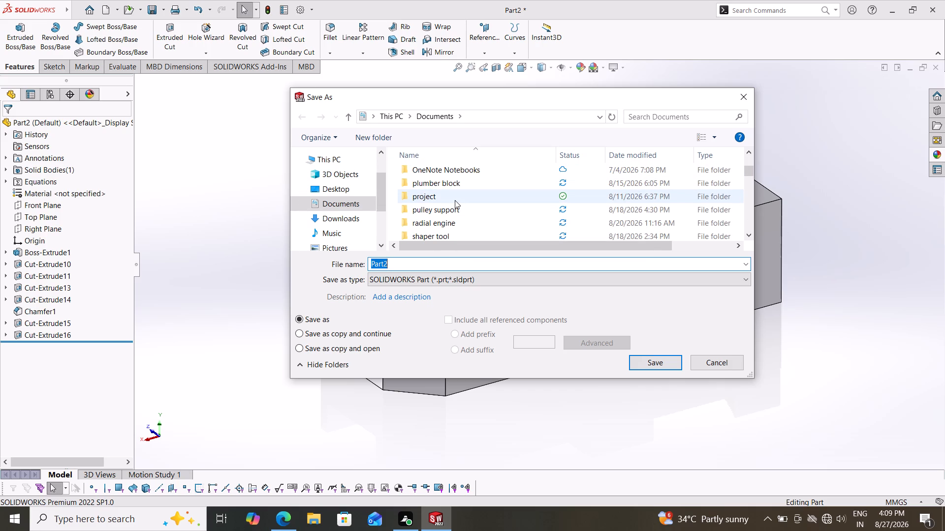
{"action": "left_click", "coordinate": [455, 200]}
{"action": "scroll", "coordinate": [455, 205], "scroll_direction": "down", "scroll_amount": 1}
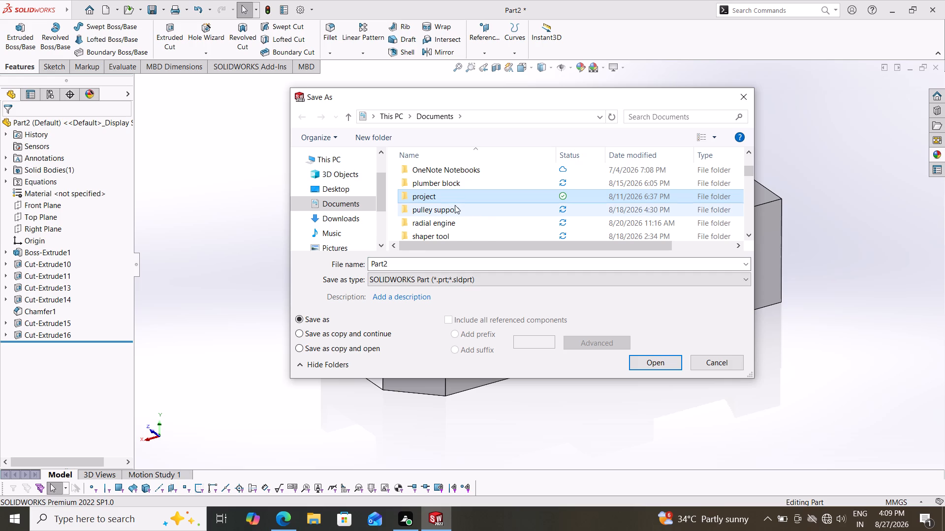
{"action": "scroll", "coordinate": [454, 208], "scroll_direction": "down", "scroll_amount": 1}
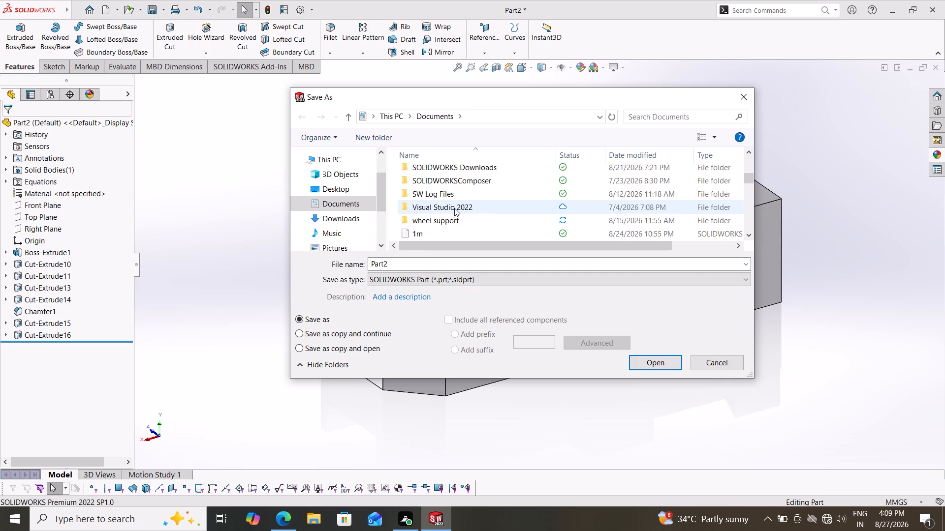
{"action": "left_click_drag", "start_coordinate": [404, 265], "coordinate": [341, 265]}
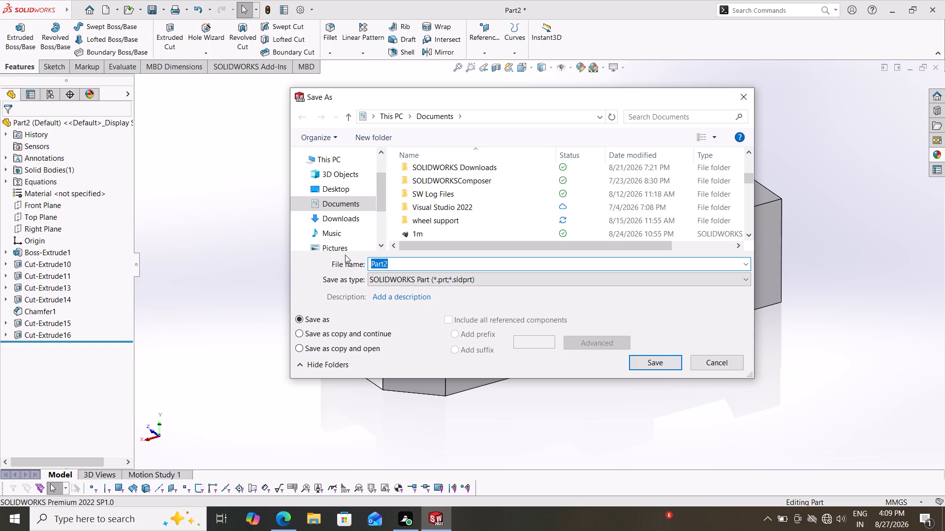
{"action": "type", "text": "27"}
{"action": "key", "text": "minus"}
{"action": "type", "text": "08"}
{"action": "type", "text": "-01"}
{"action": "left_click", "coordinate": [649, 360]}
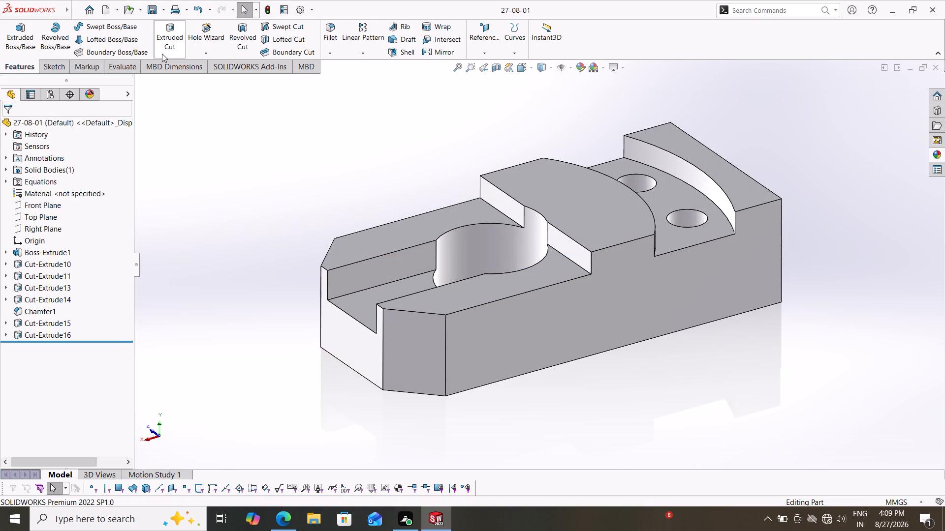
Create a drawing from the part using the sheet format file A3 SIZE SHEET.slddrt.
{"action": "left_click", "coordinate": [137, 8]}
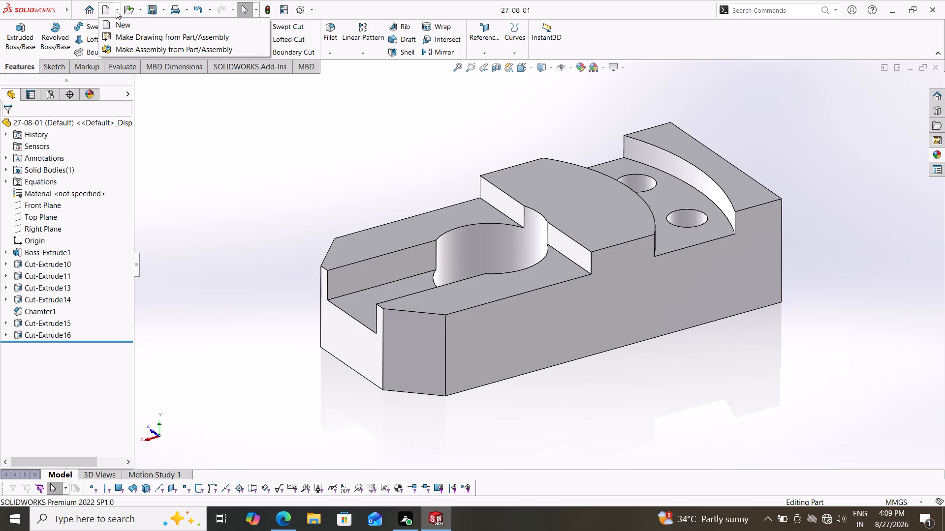
{"action": "left_click", "coordinate": [126, 35]}
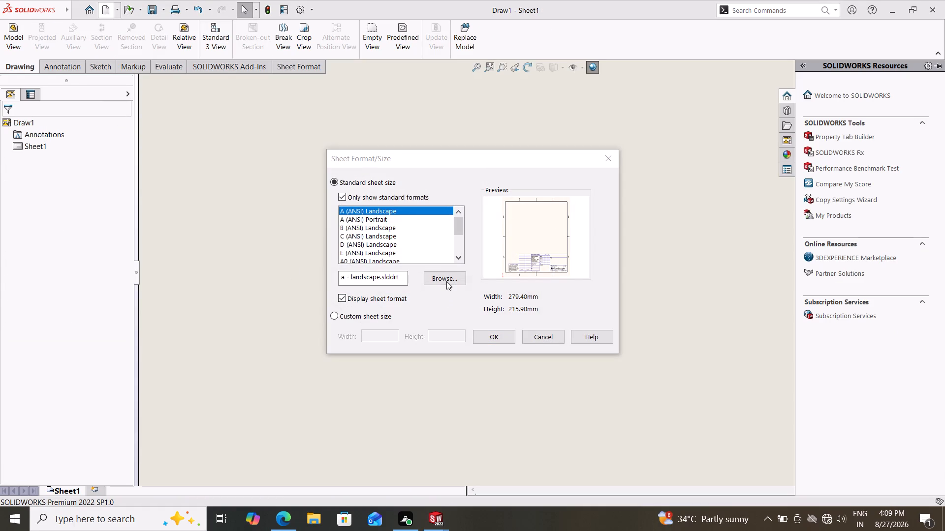
{"action": "left_click", "coordinate": [446, 281]}
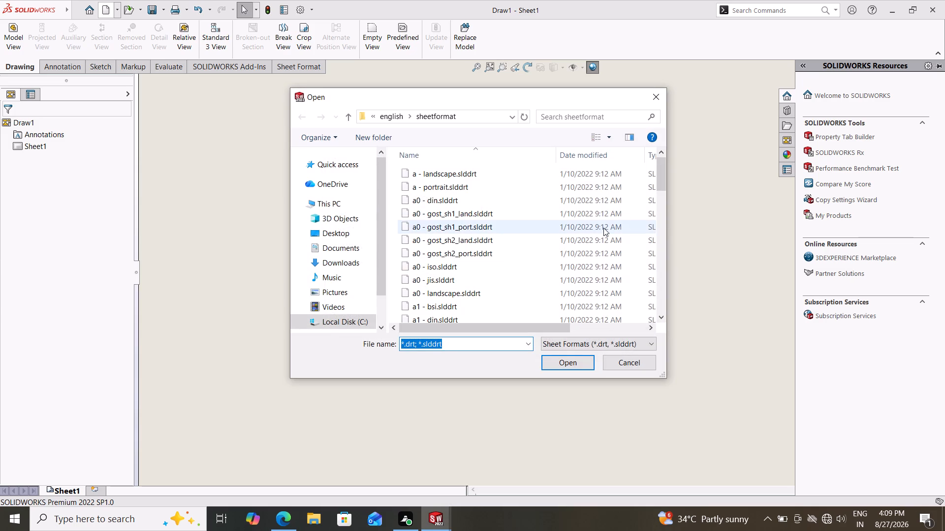
{"action": "left_click_drag", "start_coordinate": [660, 181], "coordinate": [662, 193]}
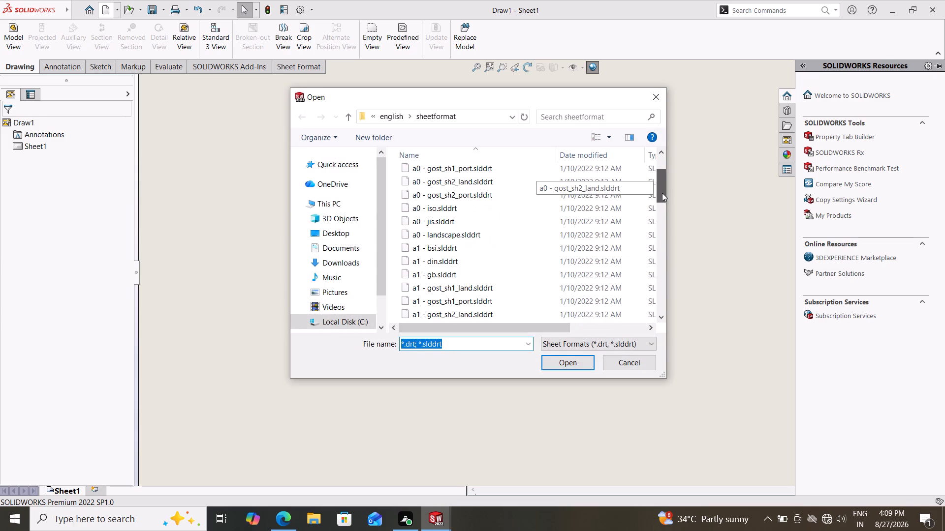
{"action": "left_click_drag", "start_coordinate": [662, 193], "coordinate": [661, 218]}
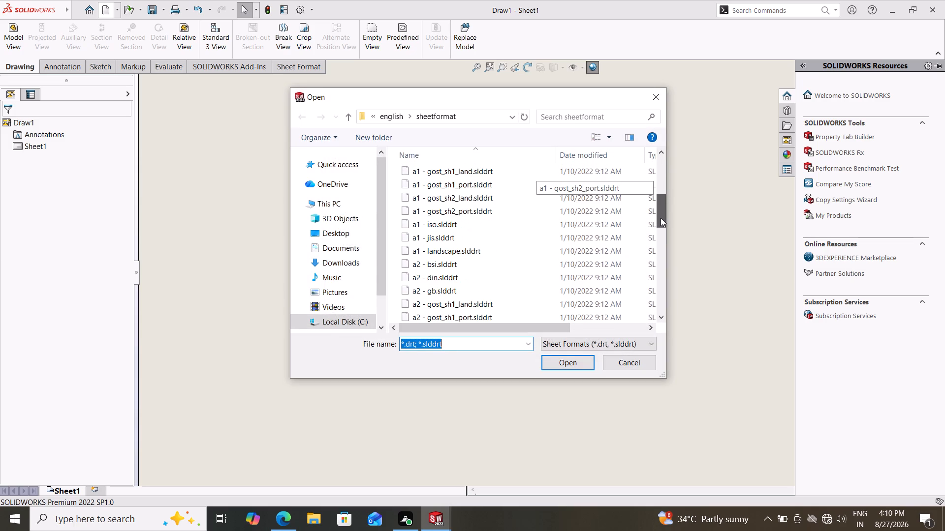
{"action": "left_click_drag", "start_coordinate": [661, 218], "coordinate": [665, 261]}
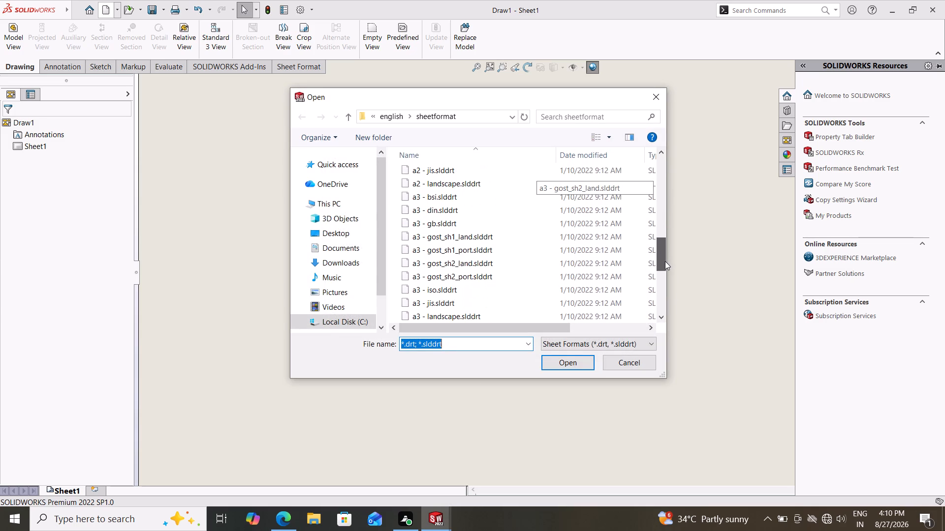
{"action": "left_click_drag", "start_coordinate": [665, 261], "coordinate": [666, 263]}
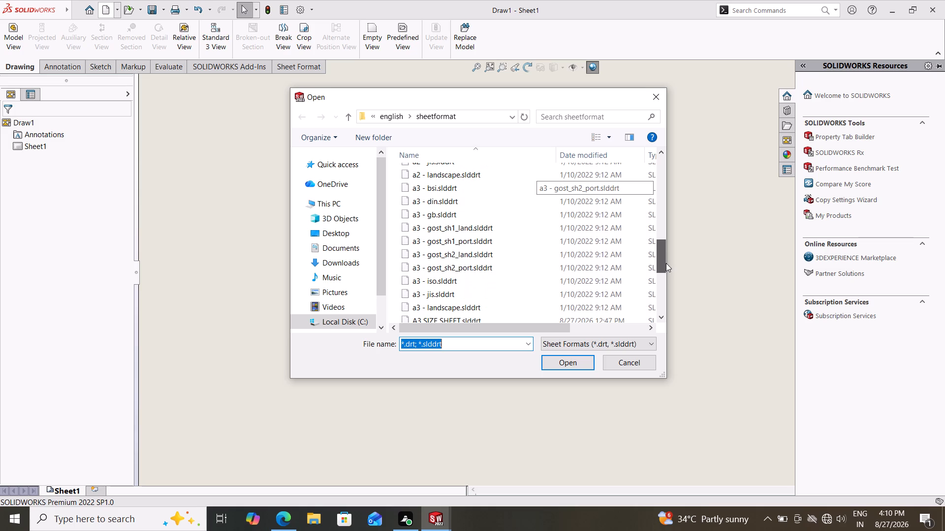
{"action": "left_click_drag", "start_coordinate": [666, 263], "coordinate": [668, 286]}
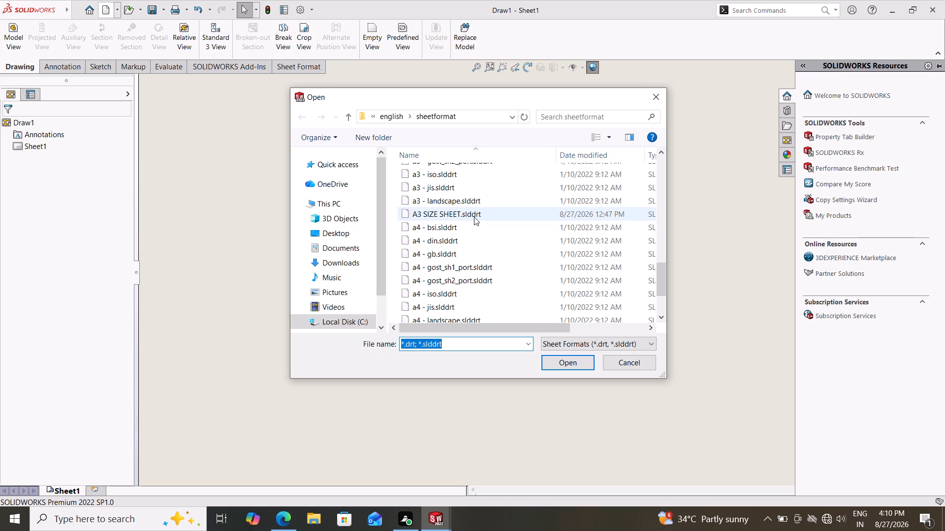
{"action": "left_click", "coordinate": [474, 217]}
{"action": "left_click", "coordinate": [555, 359]}
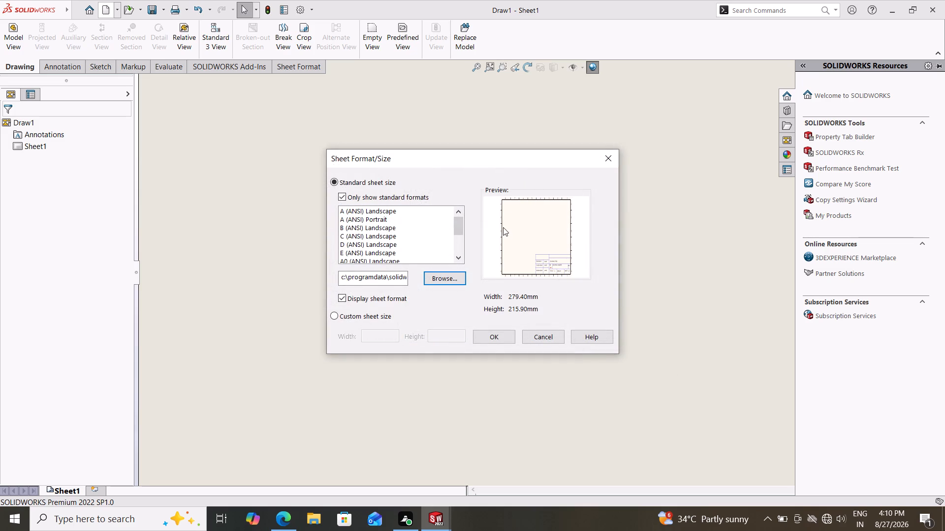
{"action": "left_click", "coordinate": [502, 330]}
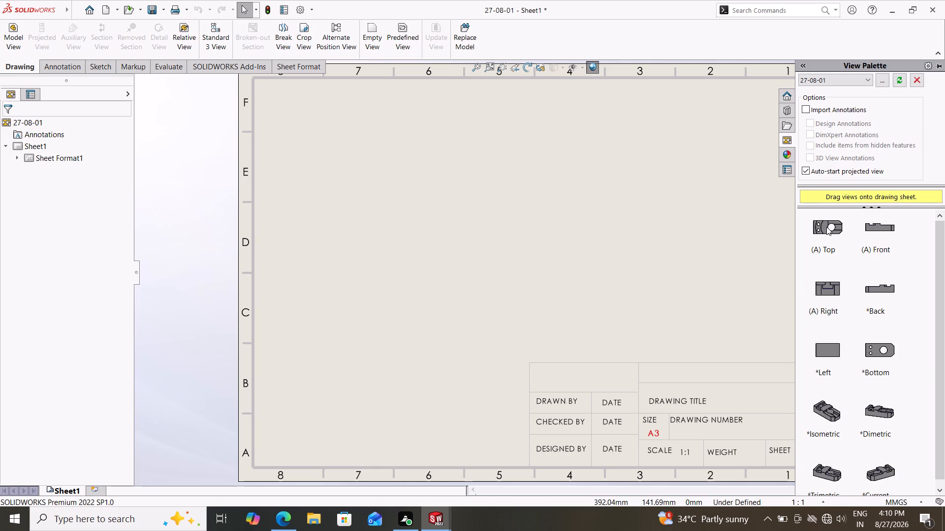
Place the top view on the sheet, with projected front, right and isometric views made from it.
{"action": "left_click_drag", "start_coordinate": [826, 228], "coordinate": [399, 179]}
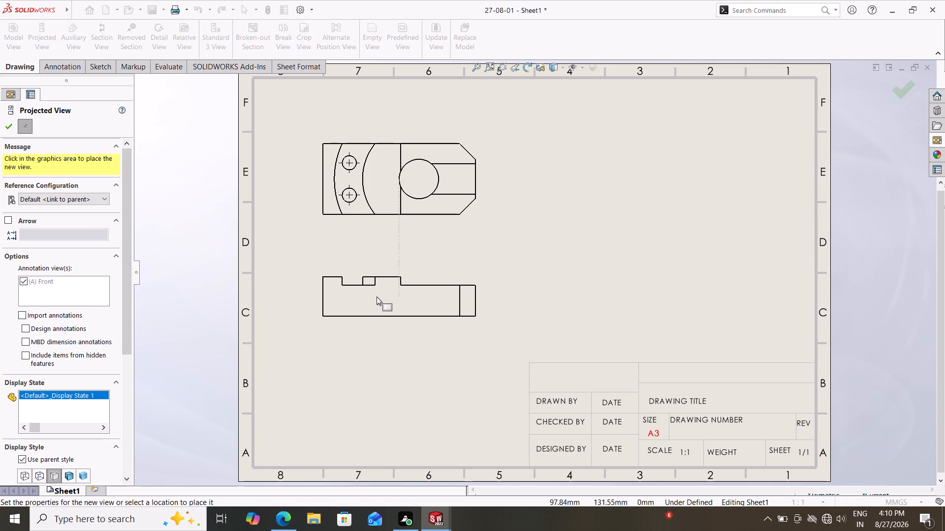
{"action": "left_click", "coordinate": [378, 290]}
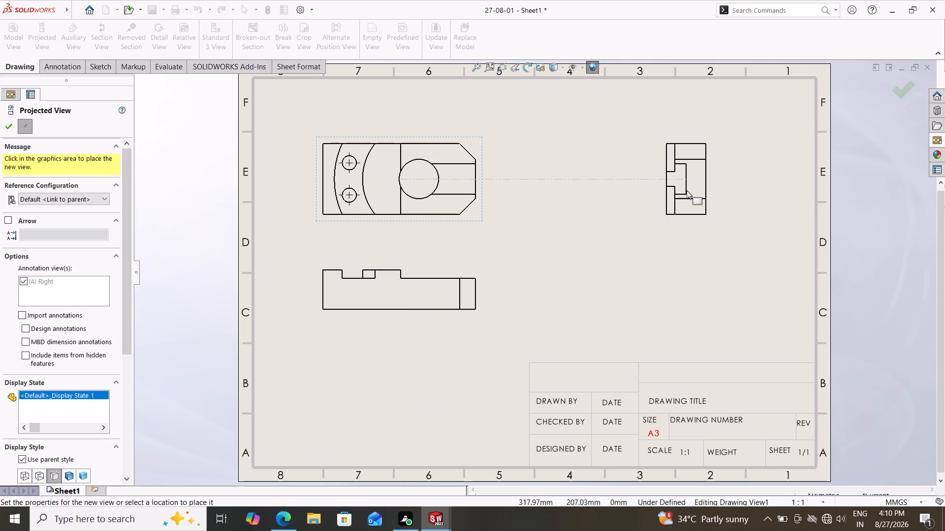
{"action": "left_click", "coordinate": [687, 190]}
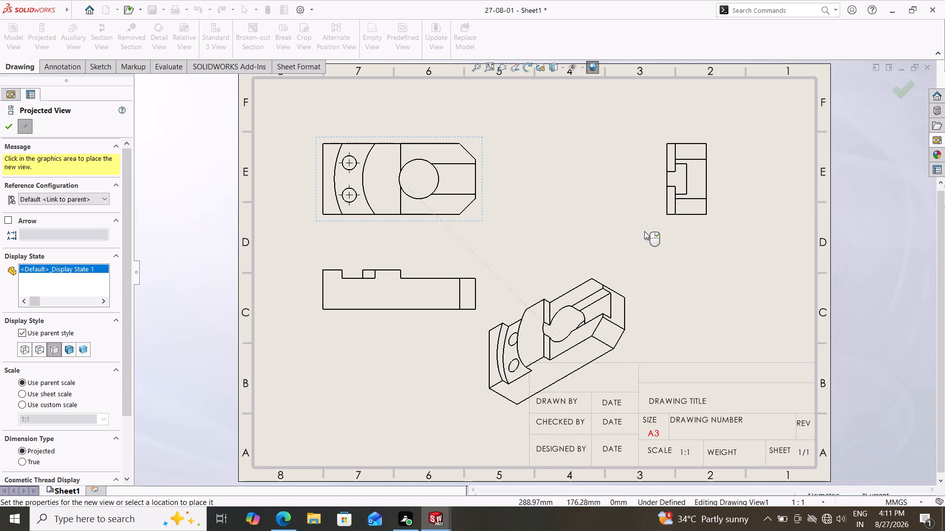
{"action": "left_click", "coordinate": [608, 273]}
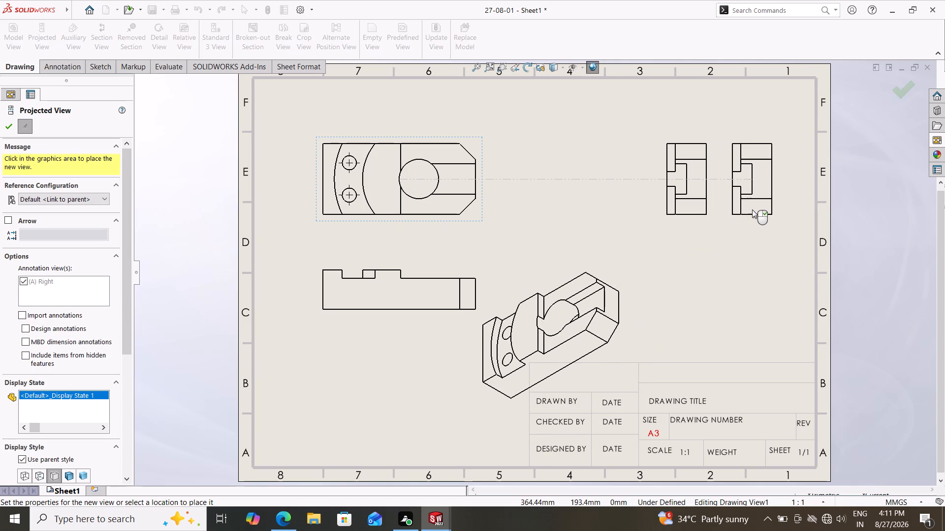
{"action": "key", "text": "Escape"}
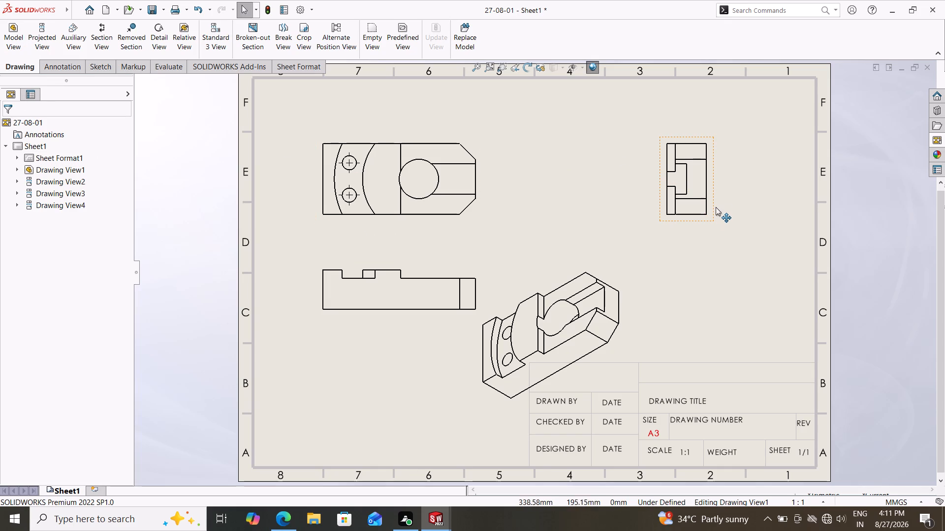
Move the right view close beside the top view, and the isometric view to the sheet's upper right area.
{"action": "left_click_drag", "start_coordinate": [714, 212], "coordinate": [552, 250]}
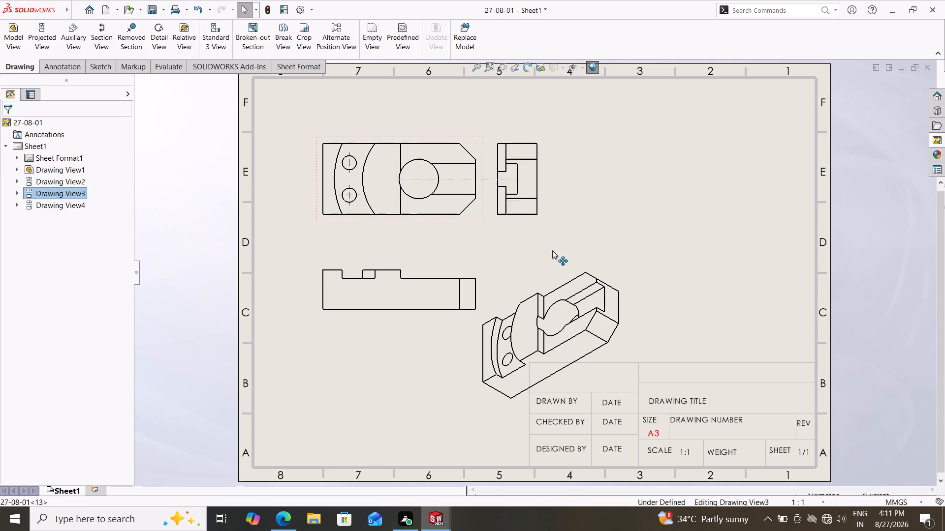
{"action": "left_click_drag", "start_coordinate": [552, 250], "coordinate": [554, 250]}
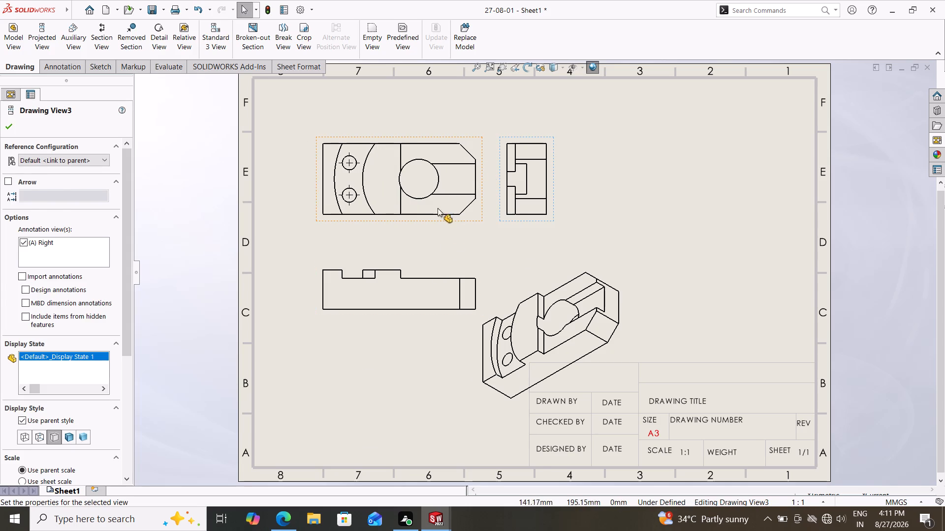
{"action": "key", "text": "Escape"}
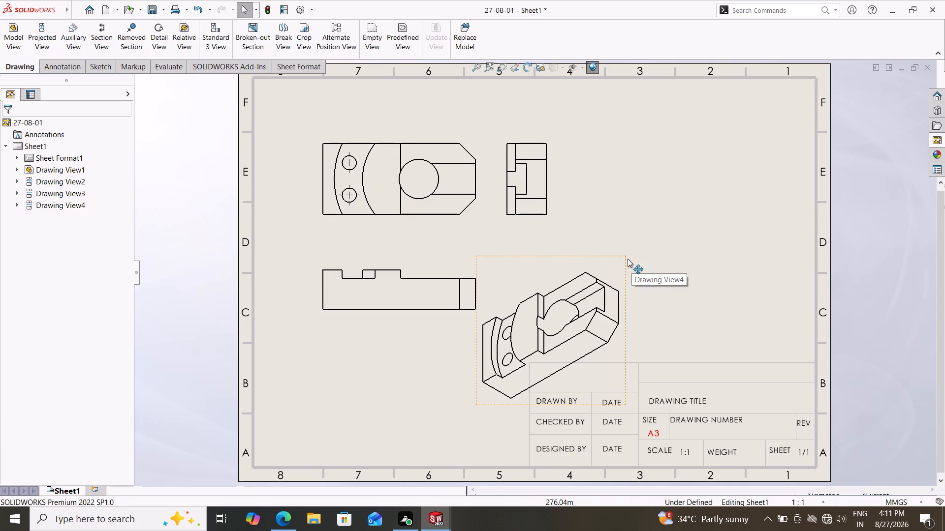
{"action": "left_click_drag", "start_coordinate": [624, 259], "coordinate": [756, 146]}
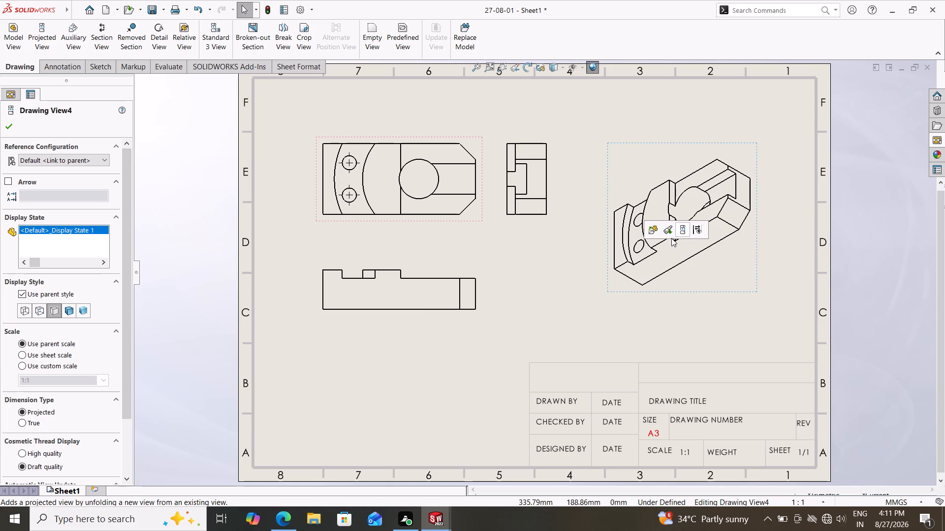
{"action": "key", "text": "Escape"}
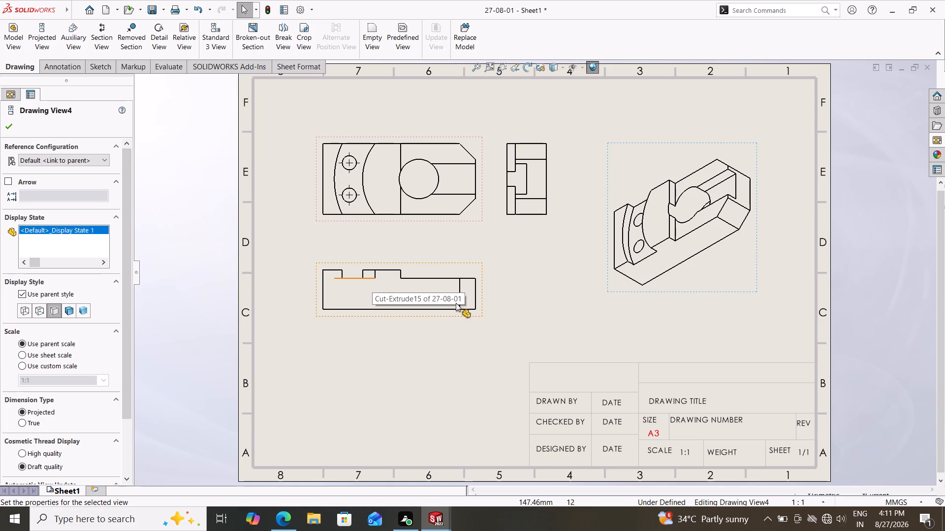
Swap the vertical order of the views, moving the top view below the front view and the front view up to zone E.
{"action": "left_click_drag", "start_coordinate": [474, 218], "coordinate": [475, 220]}
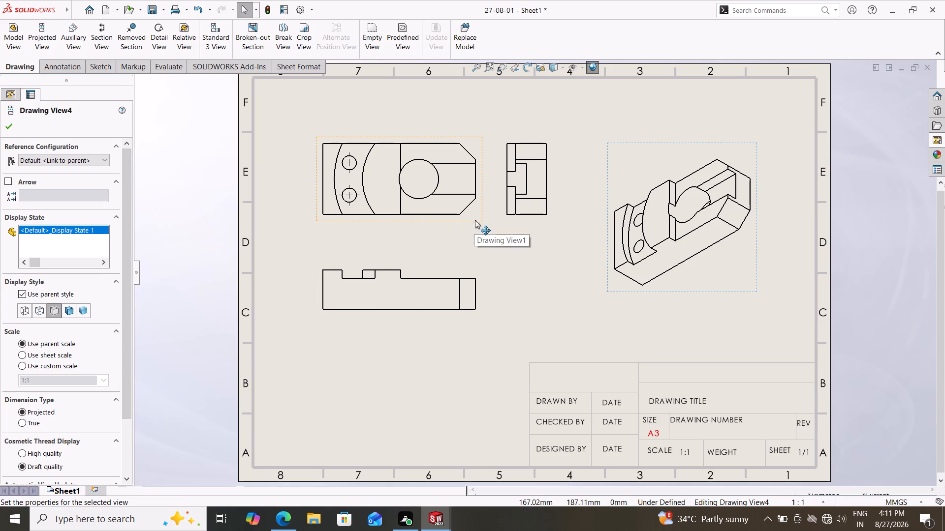
{"action": "left_click_drag", "start_coordinate": [475, 220], "coordinate": [454, 447]}
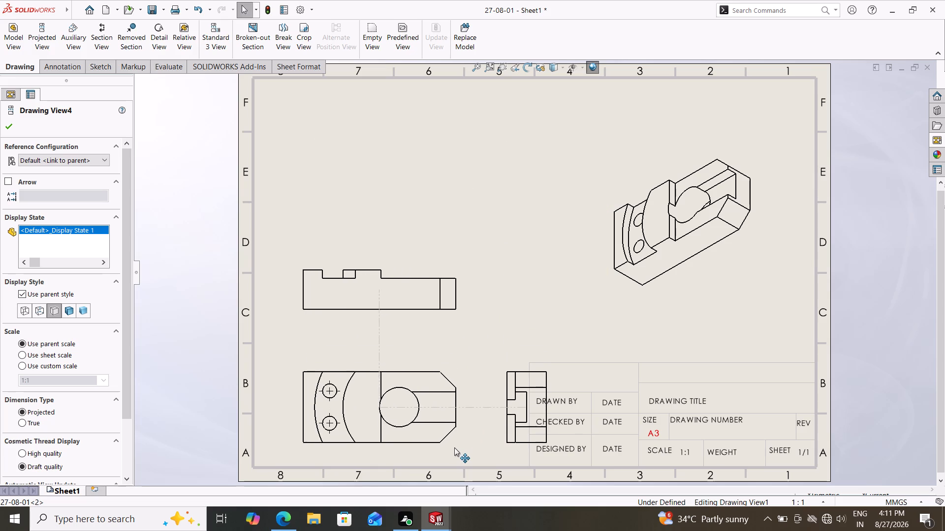
{"action": "left_click_drag", "start_coordinate": [454, 447], "coordinate": [464, 432]}
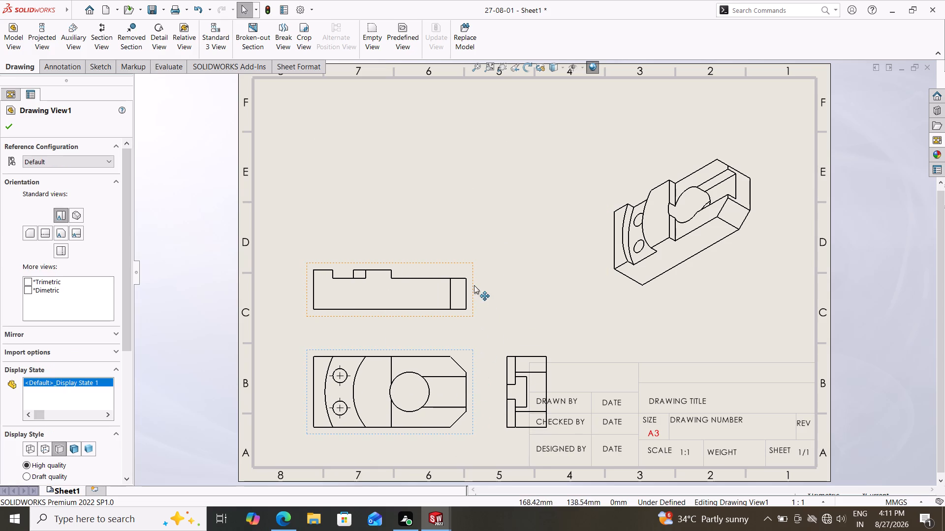
{"action": "left_click_drag", "start_coordinate": [469, 271], "coordinate": [477, 203]}
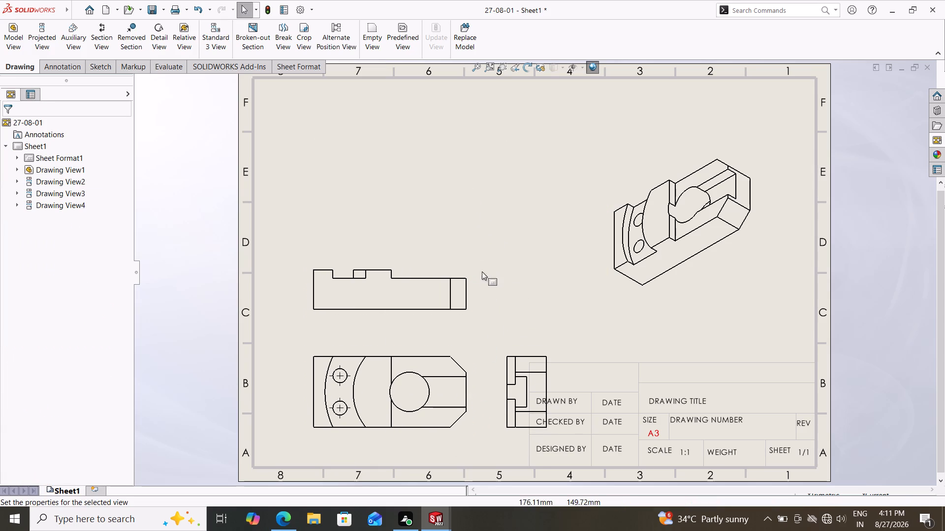
{"action": "left_click_drag", "start_coordinate": [467, 261], "coordinate": [474, 155]}
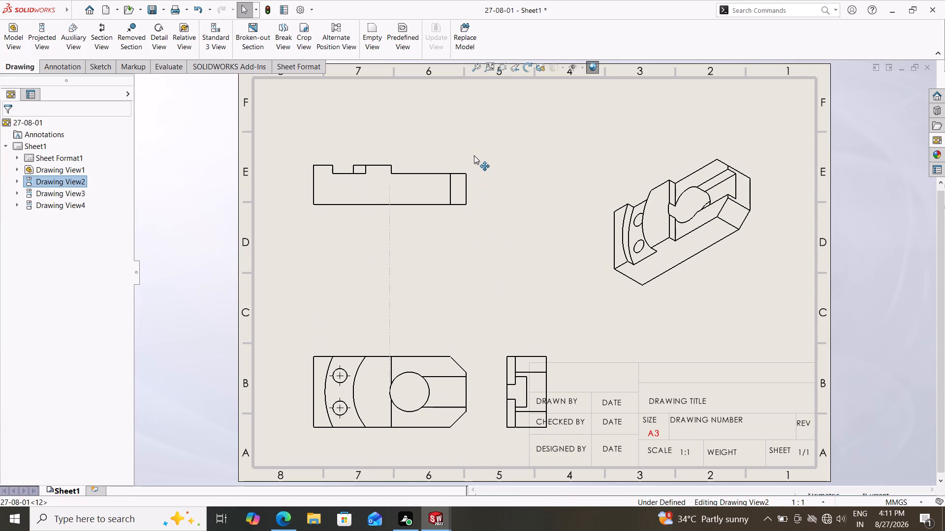
{"action": "left_click_drag", "start_coordinate": [474, 155], "coordinate": [519, 135]}
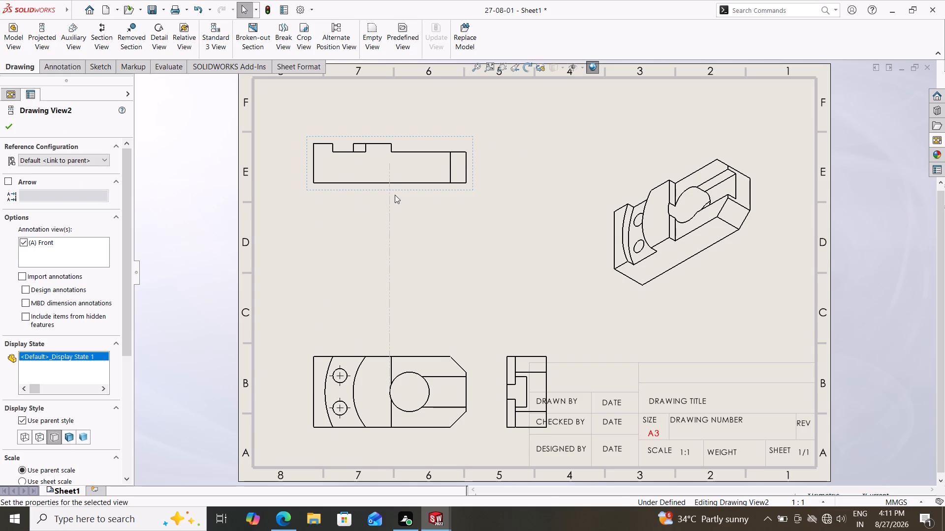
{"action": "left_click_drag", "start_coordinate": [315, 191], "coordinate": [358, 182]}
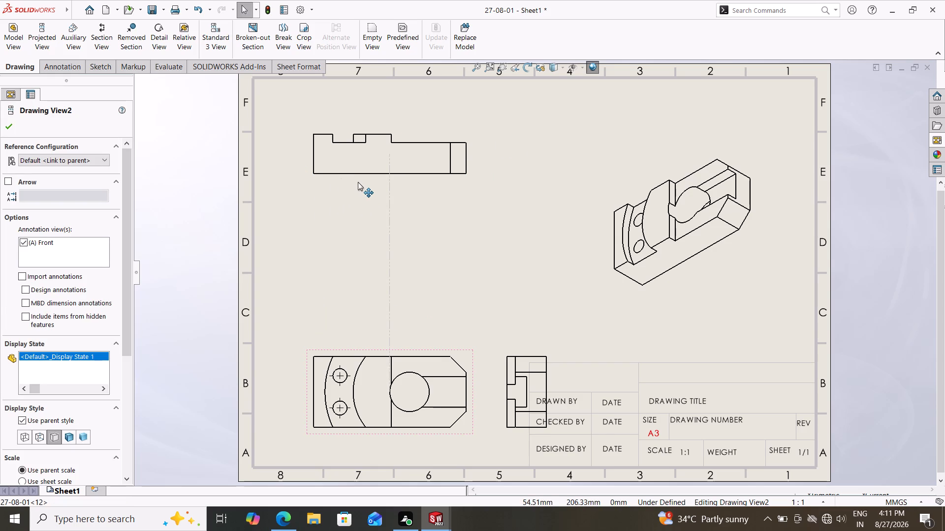
{"action": "left_click_drag", "start_coordinate": [358, 182], "coordinate": [365, 200]}
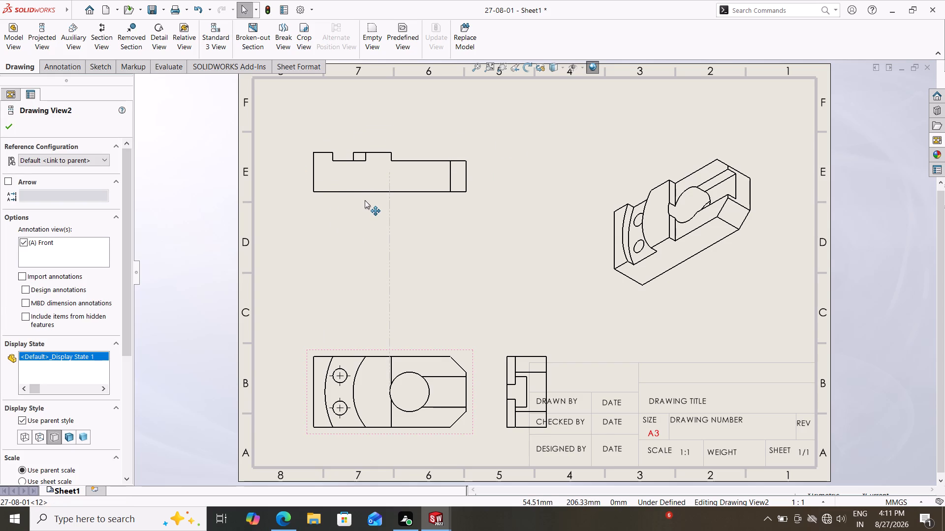
{"action": "left_click_drag", "start_coordinate": [365, 200], "coordinate": [365, 201]}
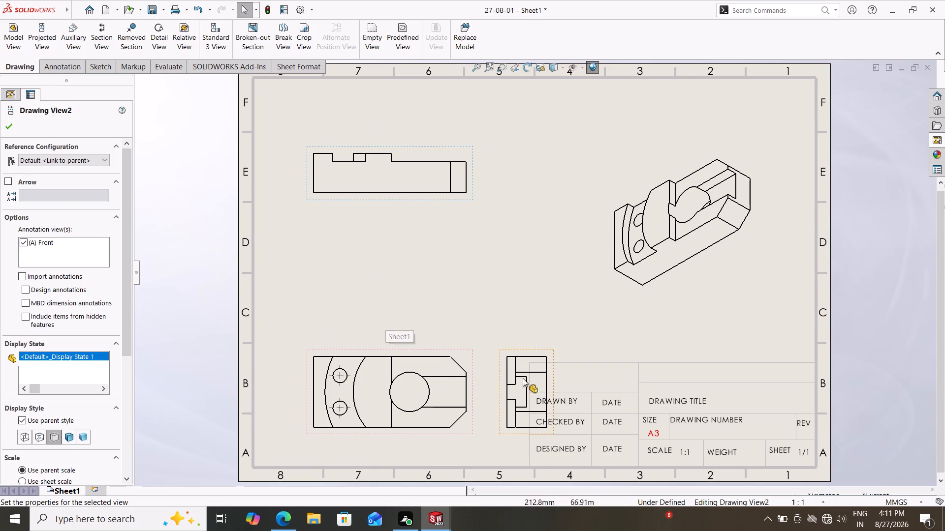
Move the top view up to zone C, below the front view, so its aligned side view clears the title block.
{"action": "left_click_drag", "start_coordinate": [468, 350], "coordinate": [459, 272]}
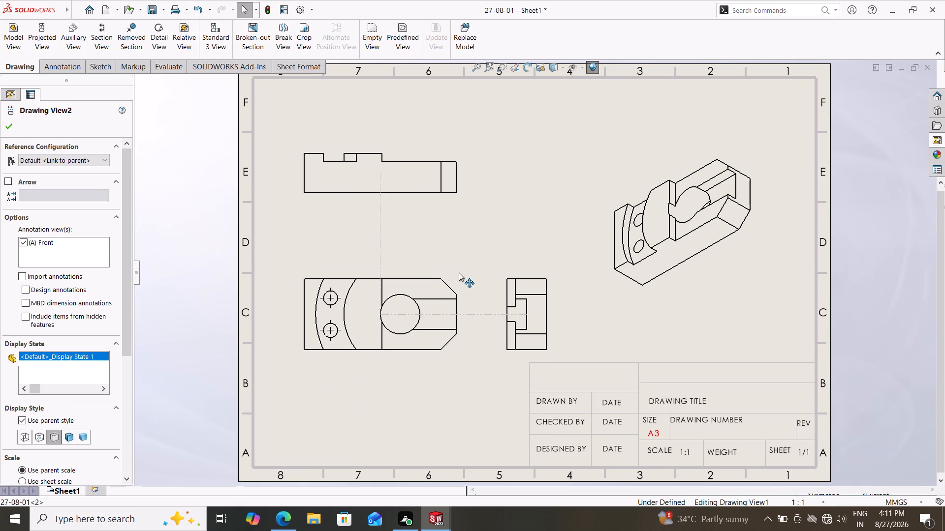
{"action": "left_click_drag", "start_coordinate": [459, 272], "coordinate": [466, 258]}
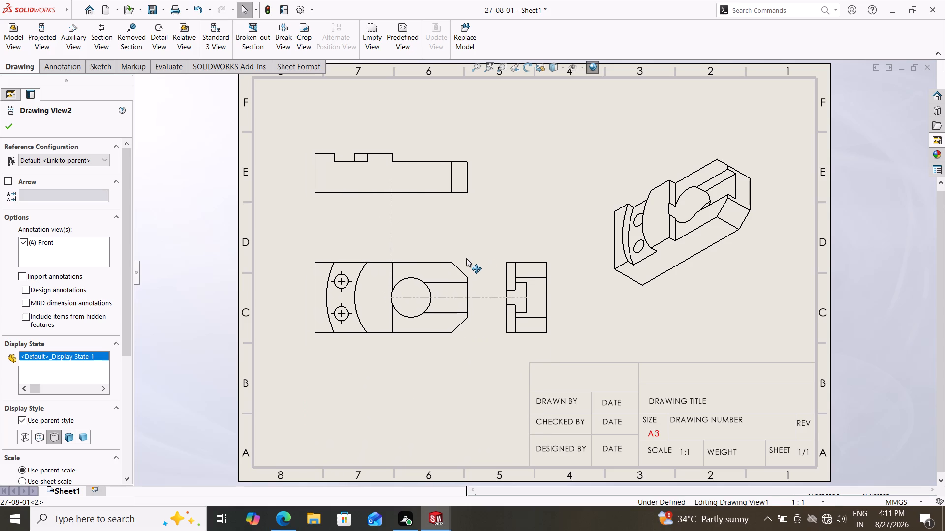
{"action": "left_click_drag", "start_coordinate": [466, 258], "coordinate": [475, 259]}
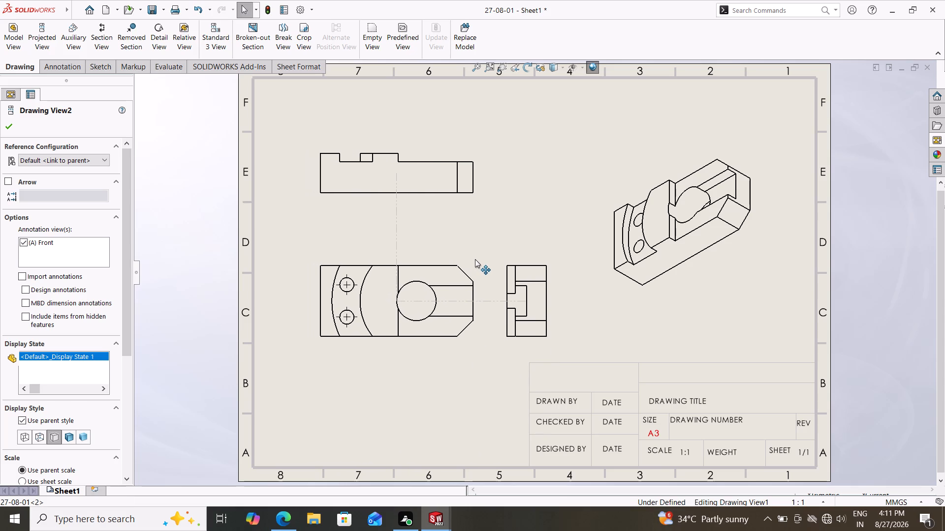
{"action": "left_click_drag", "start_coordinate": [475, 259], "coordinate": [473, 257]}
{"action": "key", "text": "Escape"}
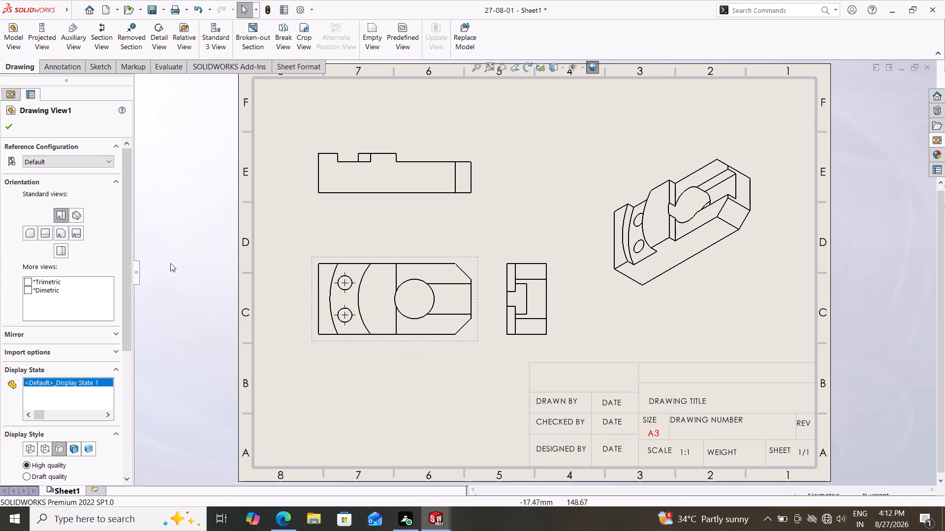
{"action": "left_click", "coordinate": [5, 125]}
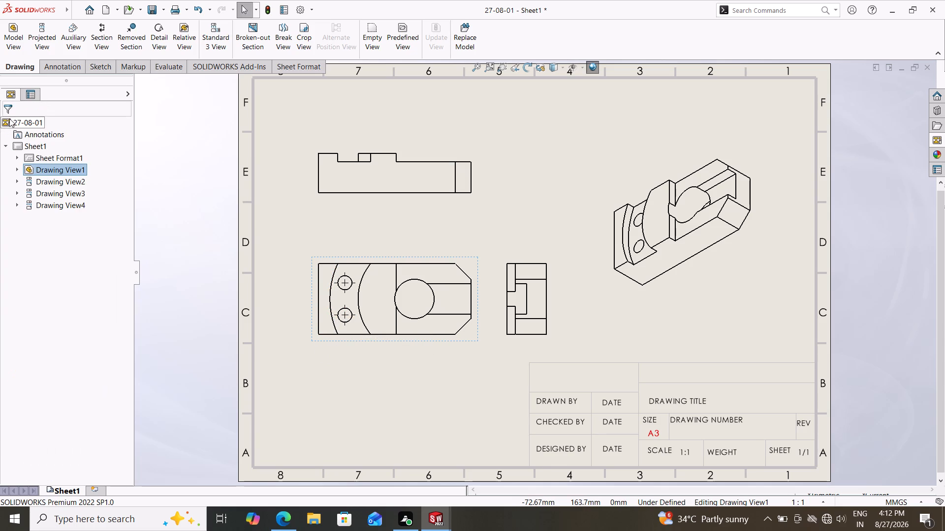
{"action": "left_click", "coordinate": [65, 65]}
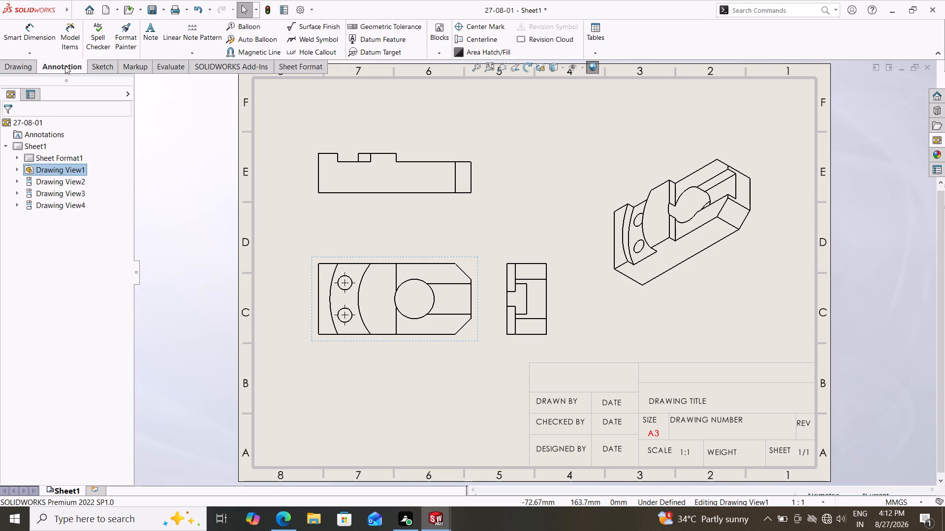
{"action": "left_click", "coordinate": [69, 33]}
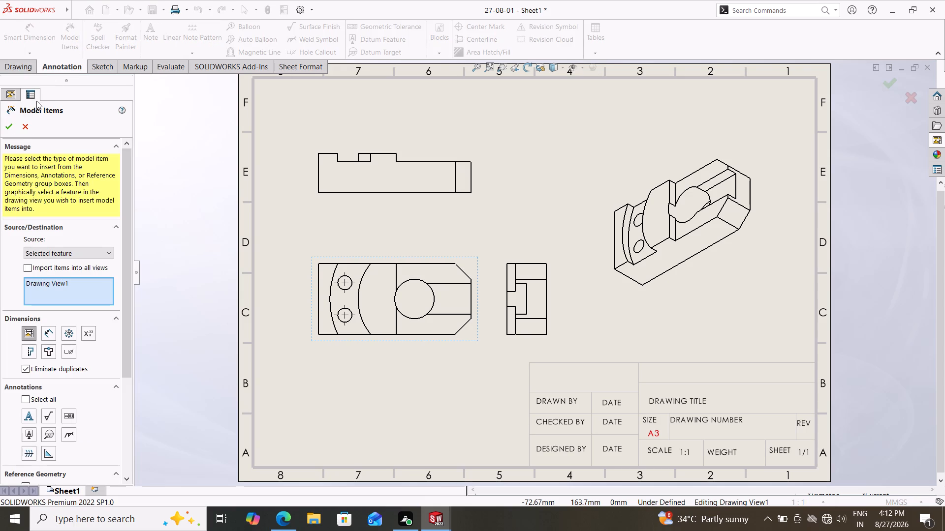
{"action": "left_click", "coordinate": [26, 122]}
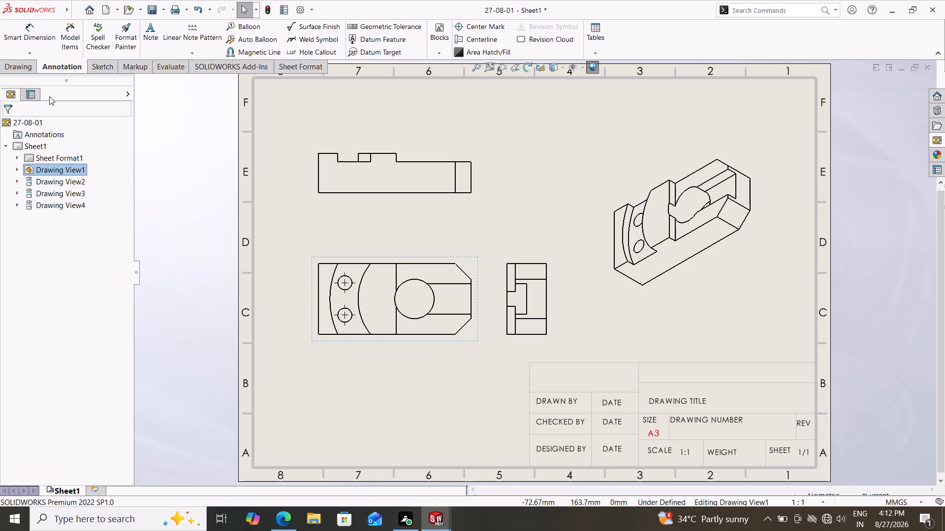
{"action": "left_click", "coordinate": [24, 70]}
Insert model item dimensions from the entire model into all views, including items from hidden features and eliminating duplicates.
{"action": "left_click", "coordinate": [43, 68]}
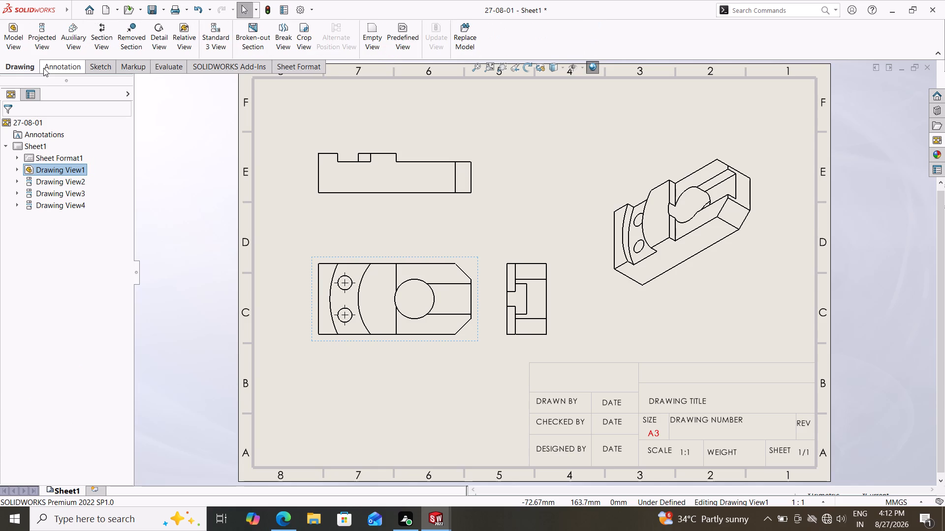
{"action": "left_click", "coordinate": [68, 33]}
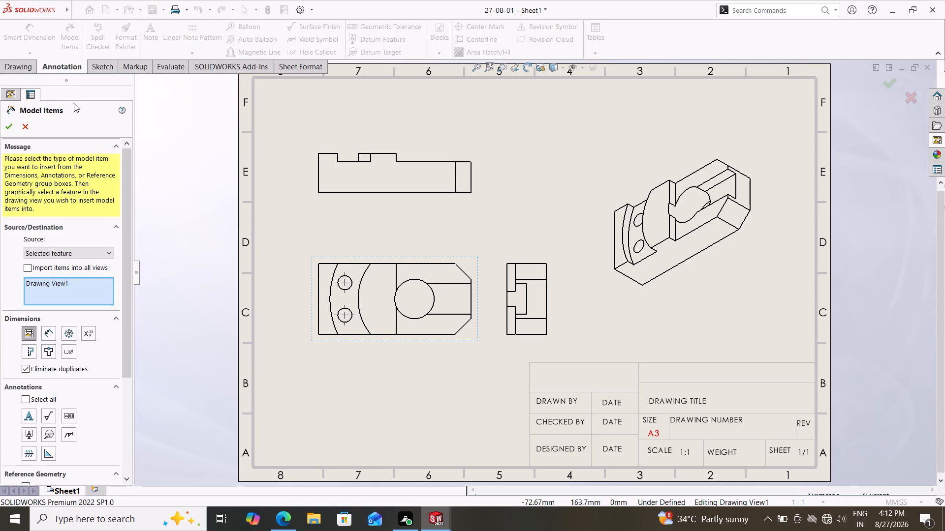
{"action": "left_click", "coordinate": [471, 147]}
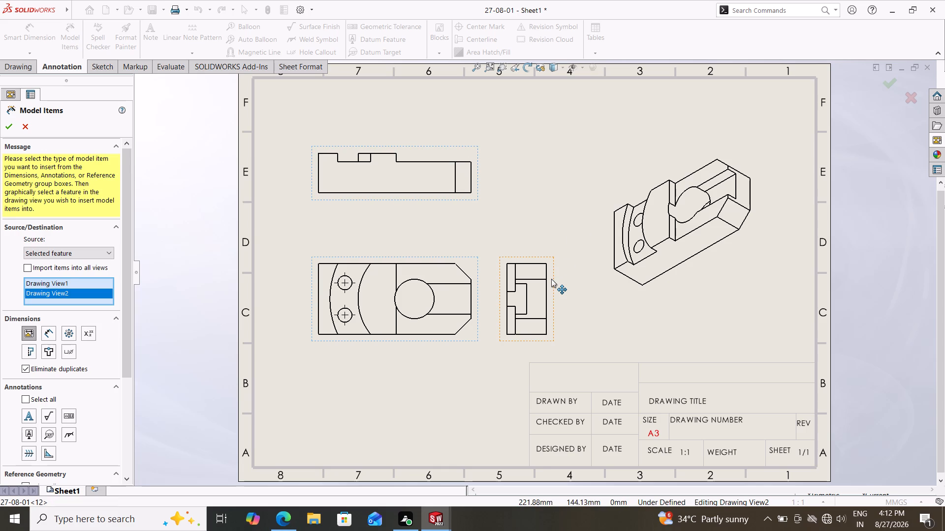
{"action": "left_click", "coordinate": [551, 279]}
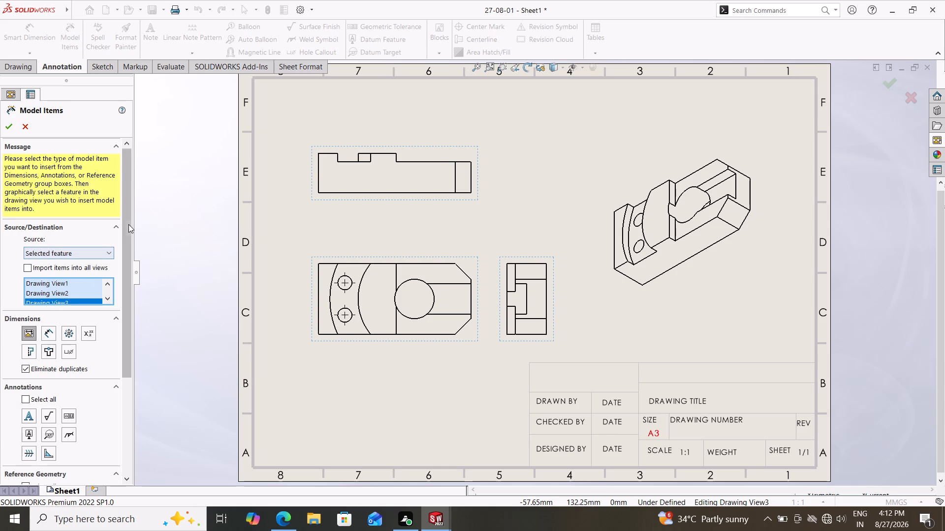
{"action": "left_click_drag", "start_coordinate": [127, 223], "coordinate": [136, 340]}
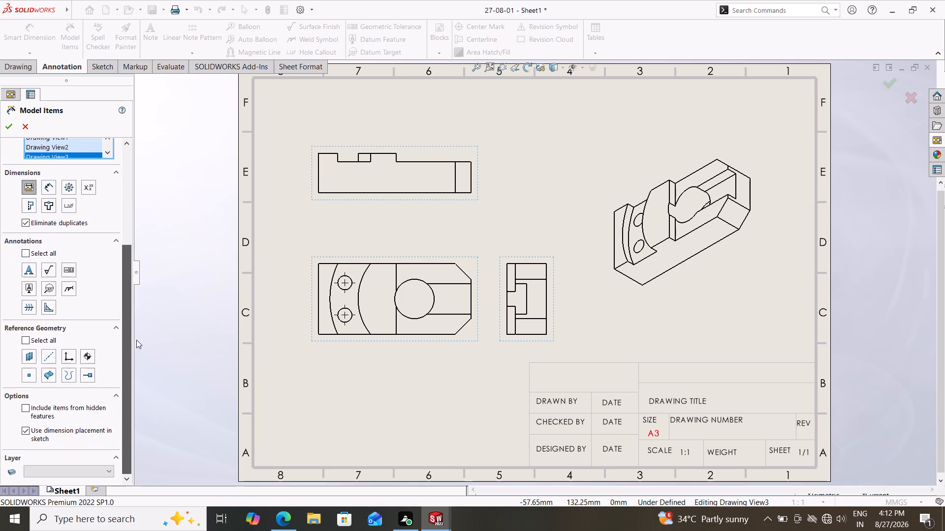
{"action": "left_click_drag", "start_coordinate": [136, 340], "coordinate": [133, 320]}
{"action": "left_click_drag", "start_coordinate": [133, 320], "coordinate": [129, 326]}
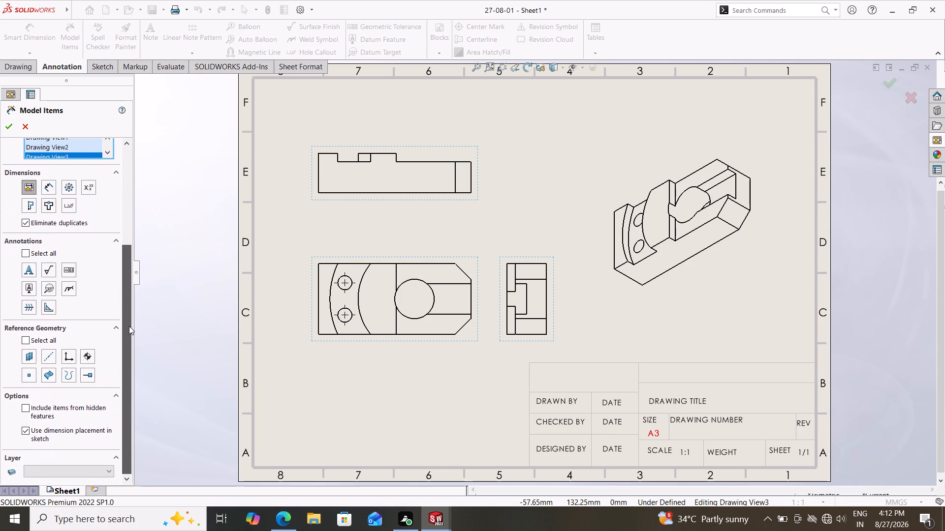
{"action": "left_click_drag", "start_coordinate": [129, 326], "coordinate": [131, 353]}
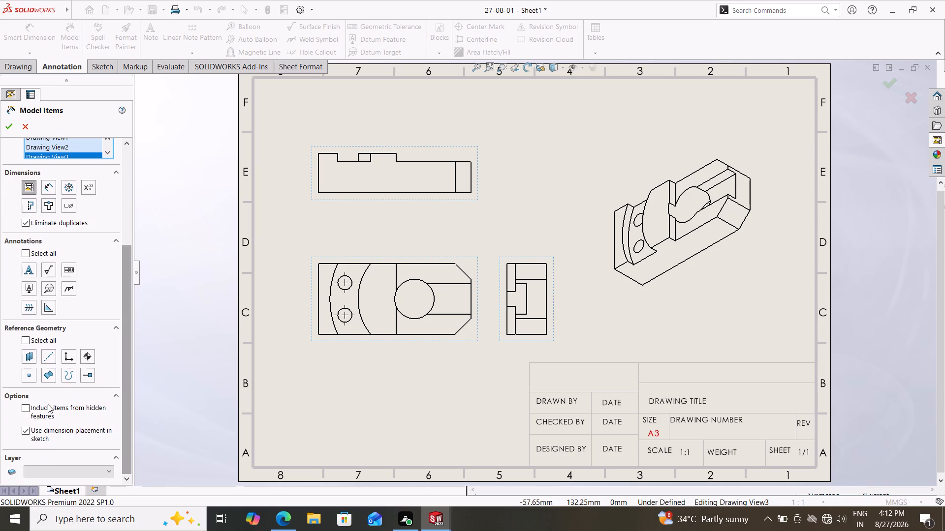
{"action": "left_click", "coordinate": [24, 412]}
{"action": "left_click_drag", "start_coordinate": [126, 344], "coordinate": [151, 243]}
{"action": "left_click", "coordinate": [42, 266]}
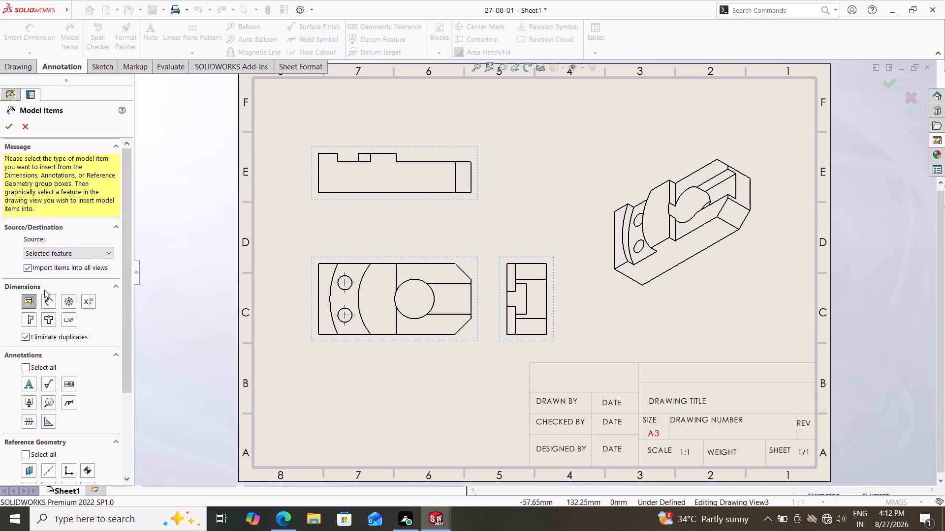
{"action": "left_click_drag", "start_coordinate": [123, 266], "coordinate": [122, 380]}
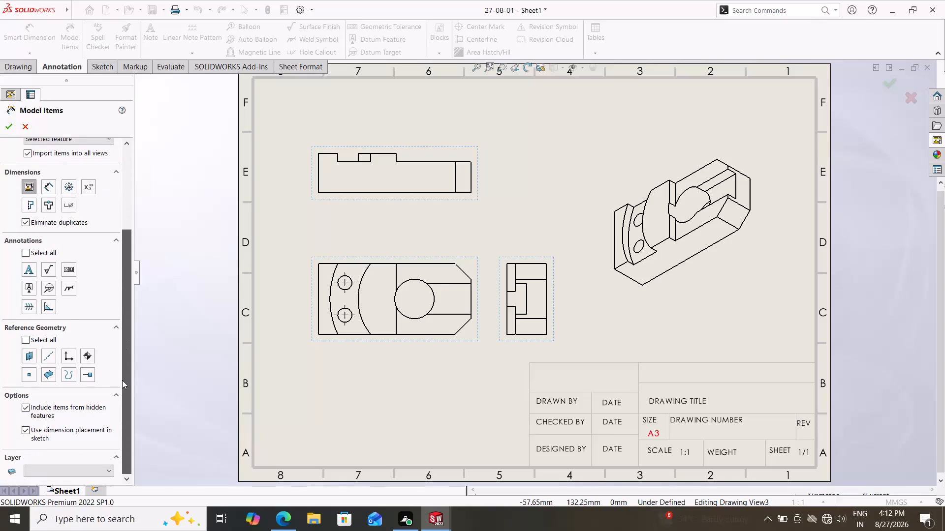
{"action": "left_click_drag", "start_coordinate": [122, 380], "coordinate": [125, 286]}
{"action": "left_click", "coordinate": [11, 127]}
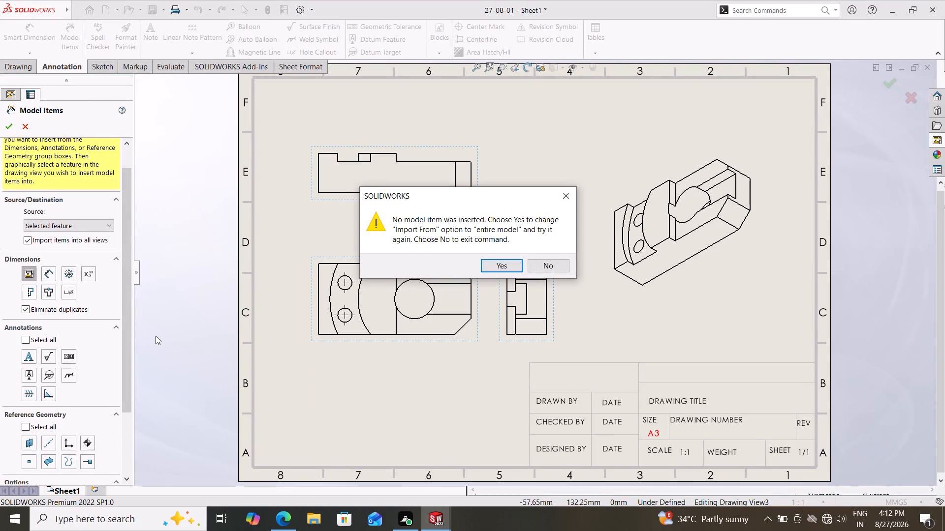
{"action": "left_click", "coordinate": [498, 269]}
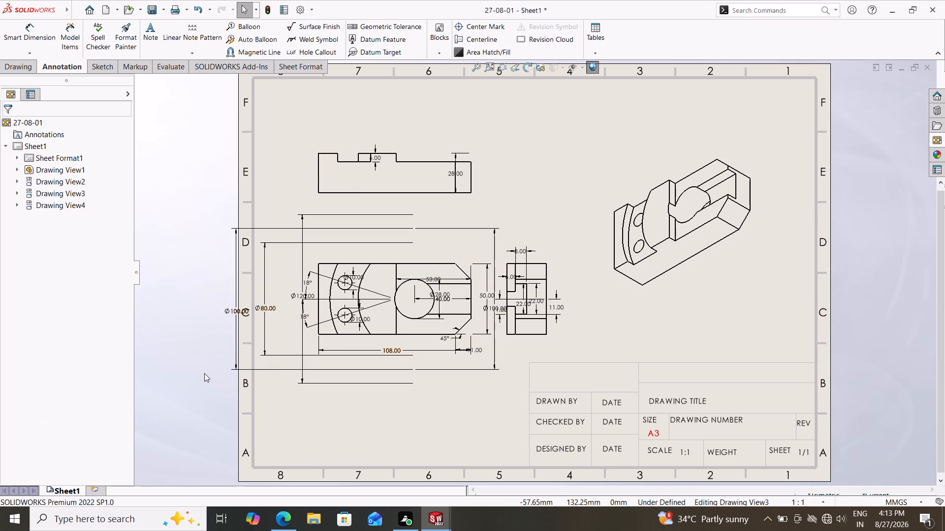
{"action": "key", "text": "Escape"}
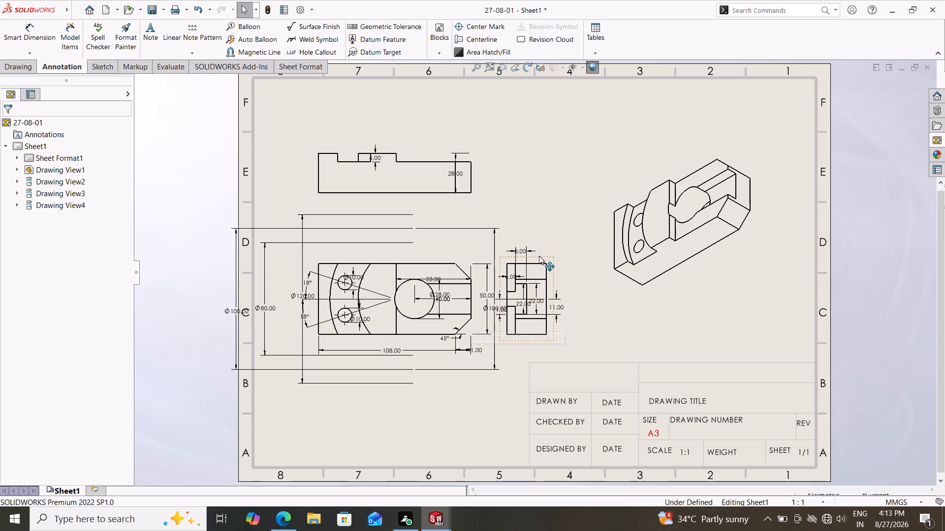
Move the right view farther from the top view, clear of the top view's dimensions.
{"action": "left_click_drag", "start_coordinate": [550, 261], "coordinate": [577, 263]}
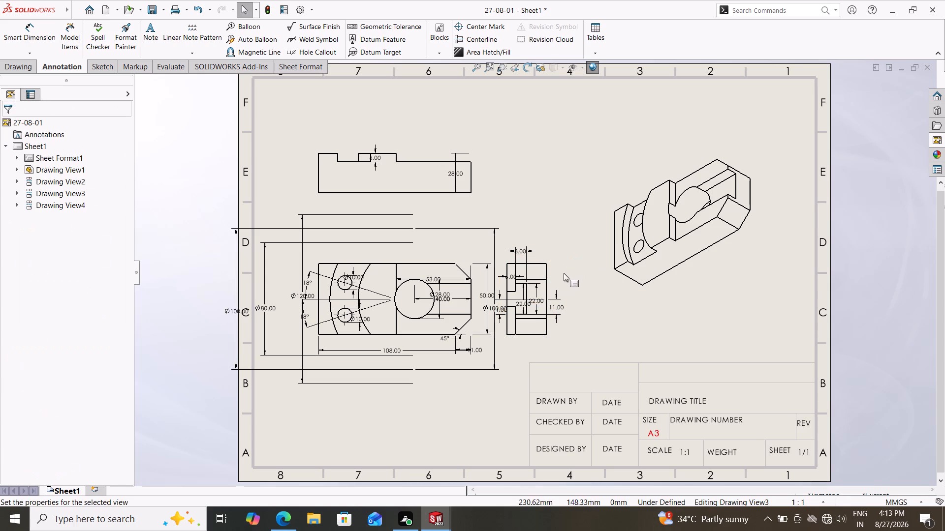
{"action": "key", "text": "Escape"}
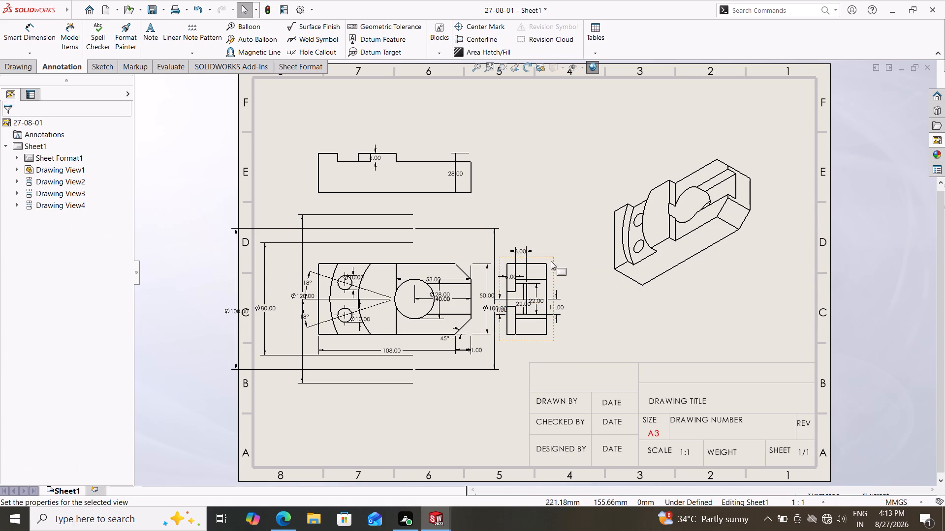
{"action": "left_click_drag", "start_coordinate": [553, 272], "coordinate": [590, 282]}
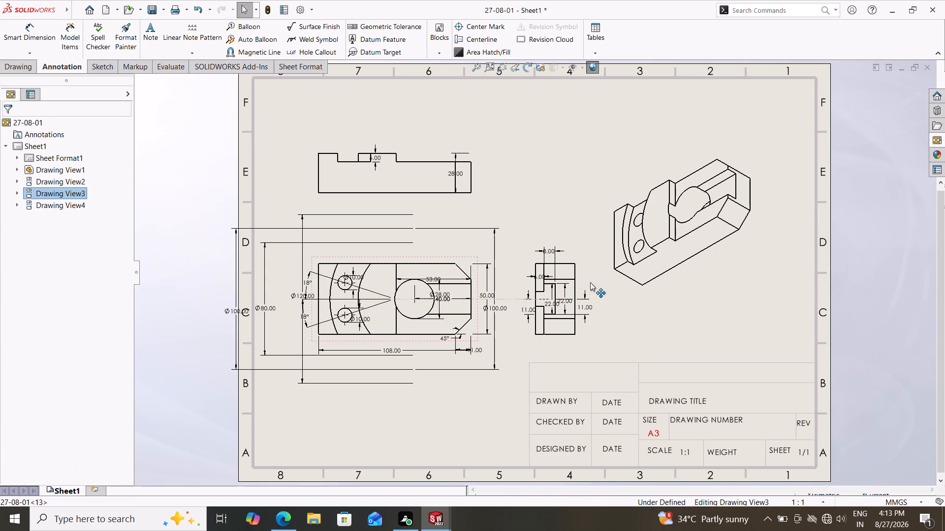
{"action": "left_click_drag", "start_coordinate": [590, 282], "coordinate": [593, 284]}
{"action": "key", "text": "Escape"}
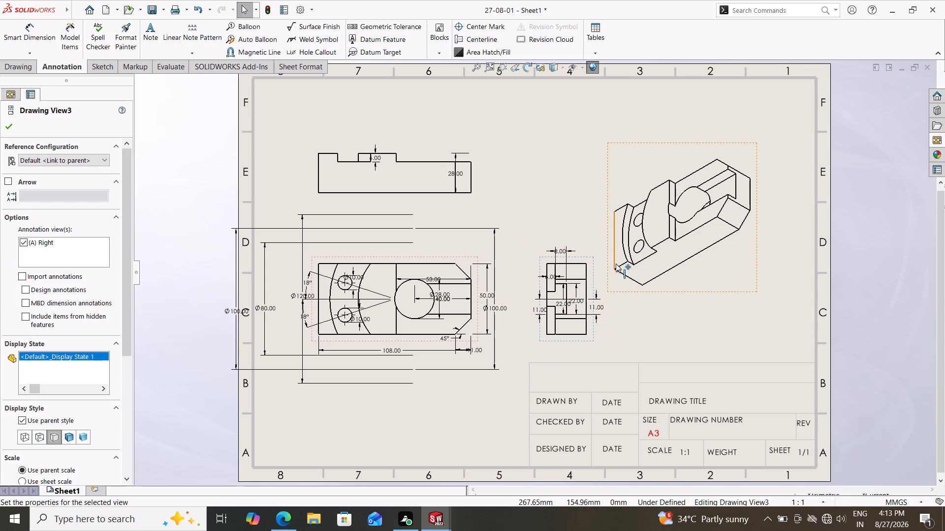
Delete all imported dimensions from the right view: both 11.00, both 22.00, the 8.00 and the 6.00.
{"action": "scroll", "coordinate": [605, 287], "scroll_direction": "down", "scroll_amount": 4}
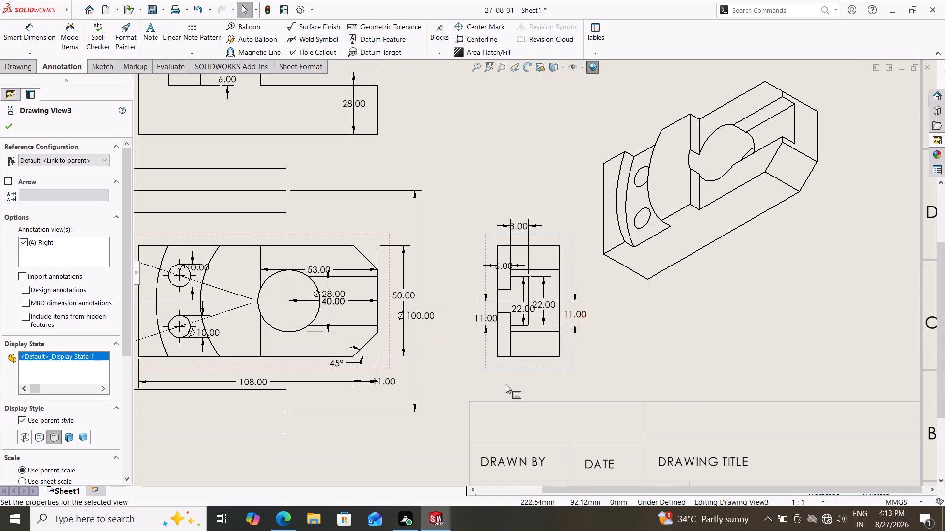
{"action": "left_click", "coordinate": [489, 324]}
{"action": "key", "text": "Delete"}
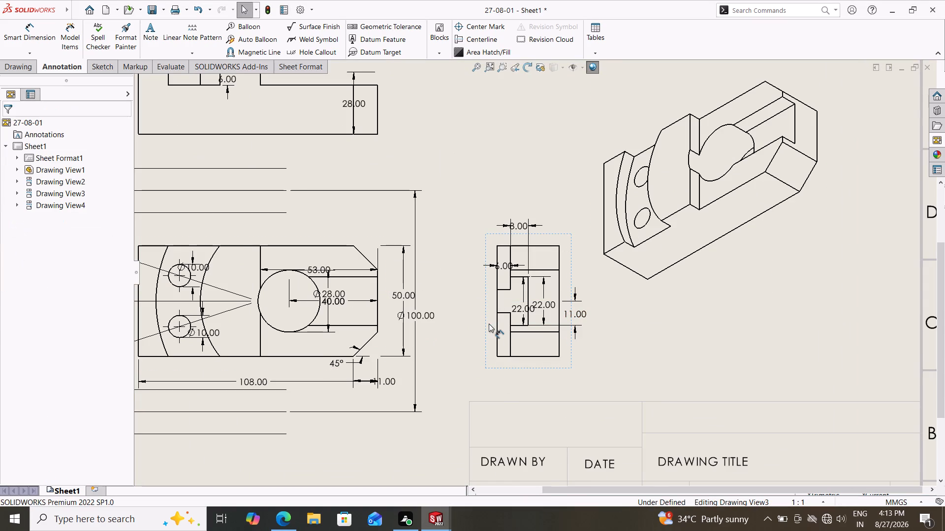
{"action": "left_click", "coordinate": [521, 310]}
{"action": "key", "text": "Delete"}
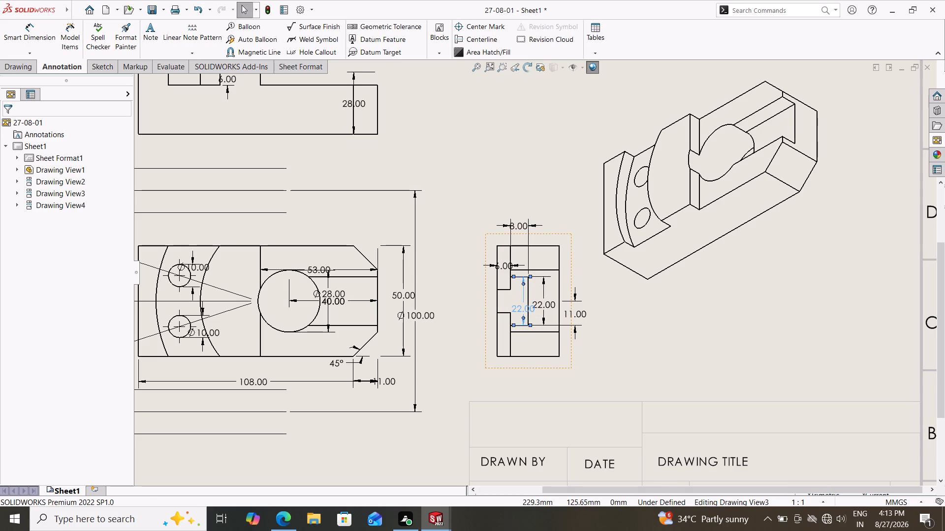
{"action": "left_click", "coordinate": [542, 306]}
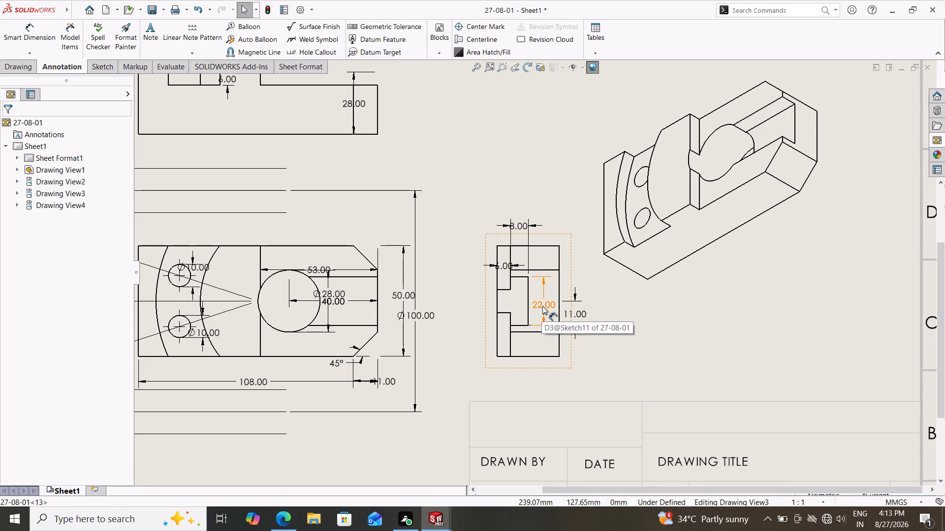
{"action": "key", "text": "Delete"}
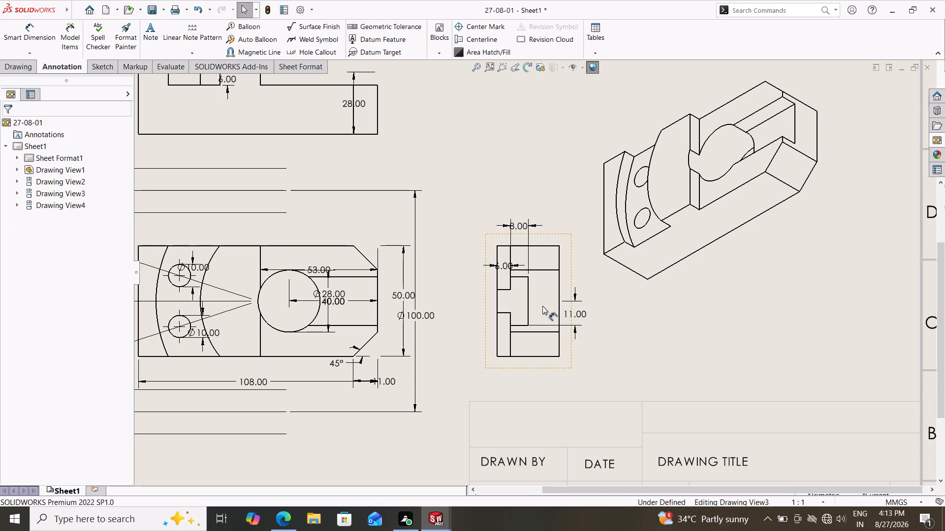
{"action": "left_click", "coordinate": [515, 223]}
{"action": "key", "text": "Delete"}
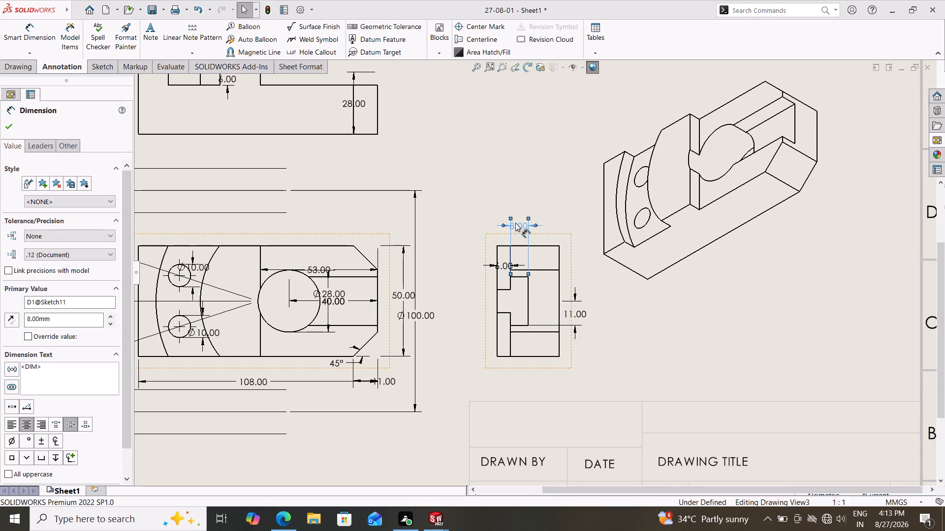
{"action": "left_click", "coordinate": [504, 263]}
{"action": "key", "text": "Delete"}
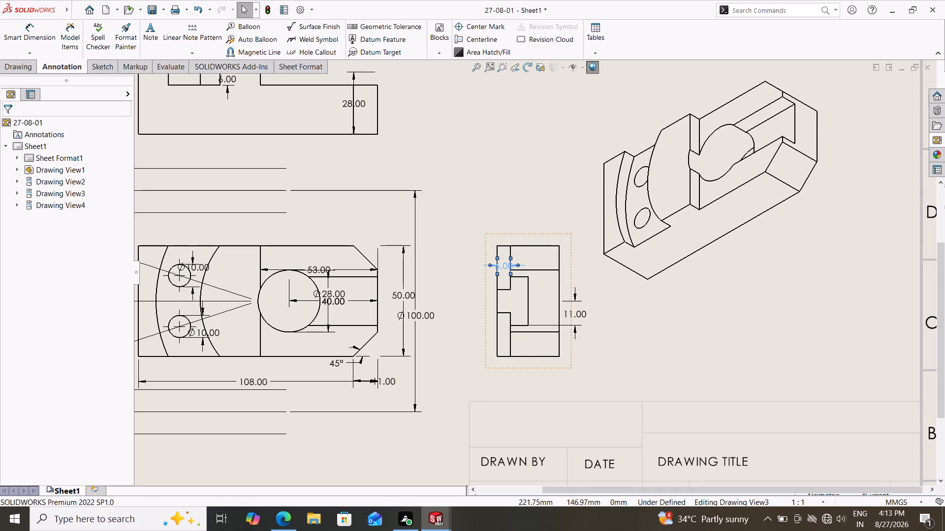
{"action": "left_click", "coordinate": [575, 309]}
{"action": "key", "text": "Delete"}
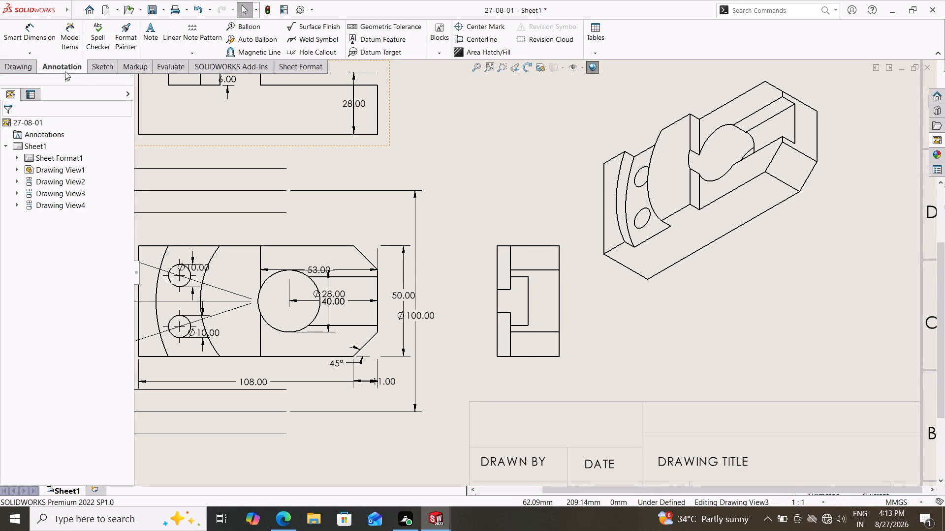
Dimension the right view's overall vertical extent with Smart Dimension, placing it just outside the view's right-hand edge.
{"action": "left_click_drag", "start_coordinate": [30, 31], "coordinate": [31, 36]}
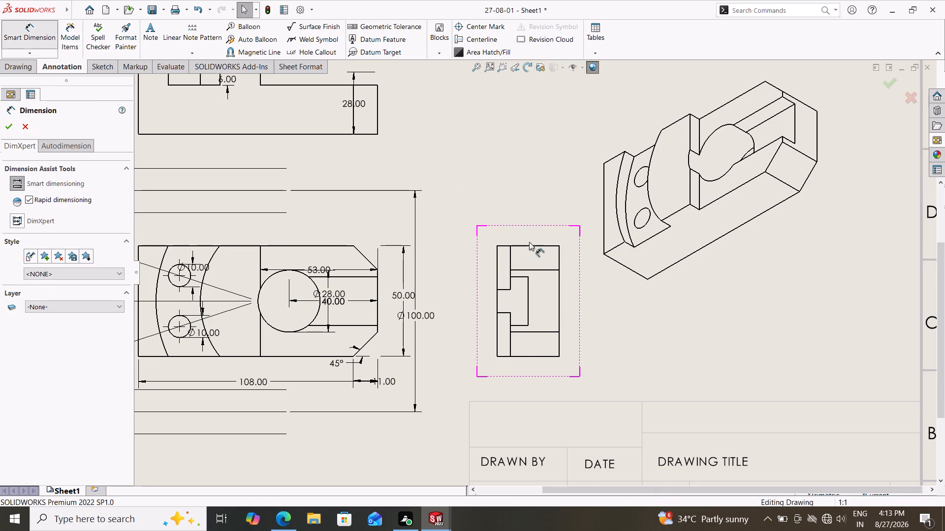
{"action": "left_click", "coordinate": [559, 246]}
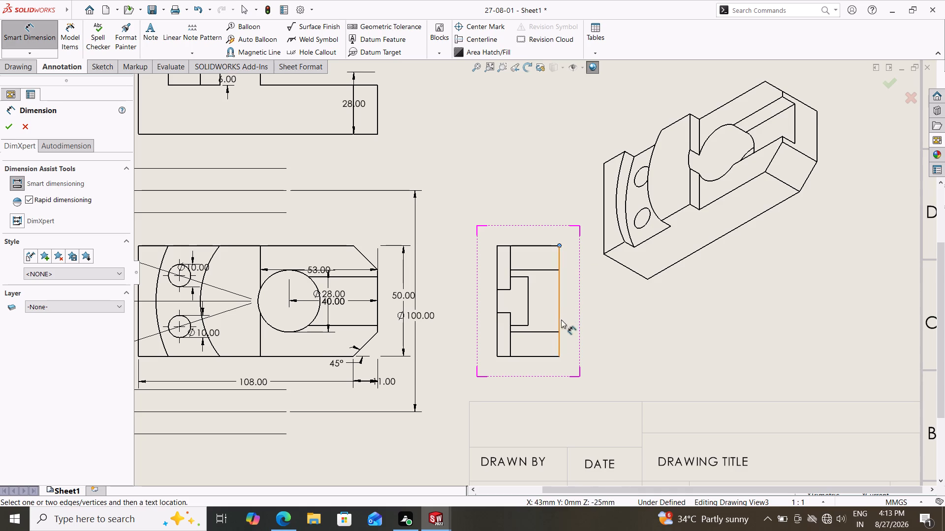
{"action": "left_click_drag", "start_coordinate": [559, 357], "coordinate": [568, 345]}
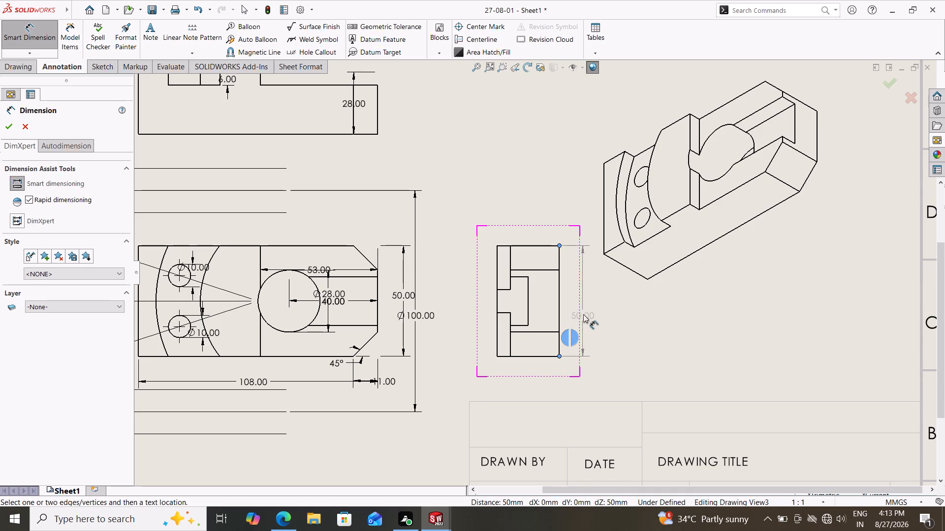
{"action": "left_click", "coordinate": [581, 302]}
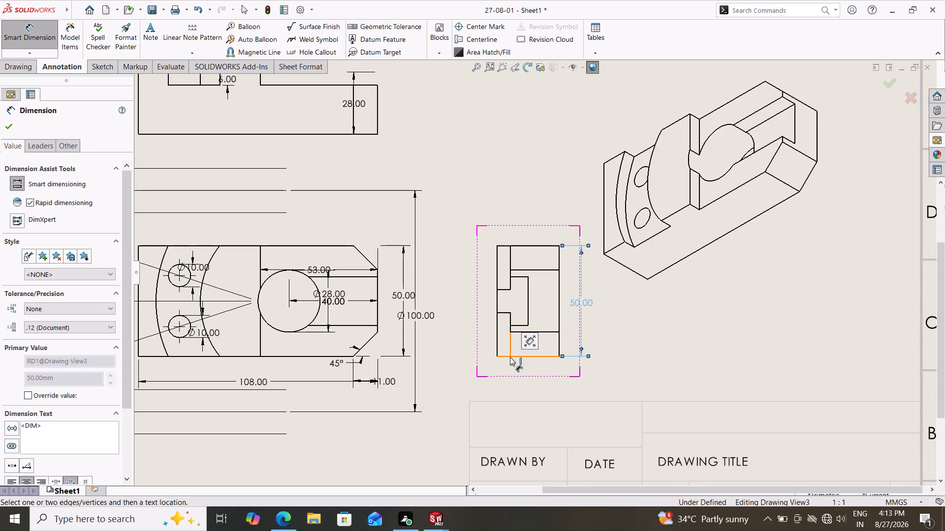
Dimension the right view's overall horizontal width between its bottom corners, placing it just below the view.
{"action": "left_click", "coordinate": [497, 356]}
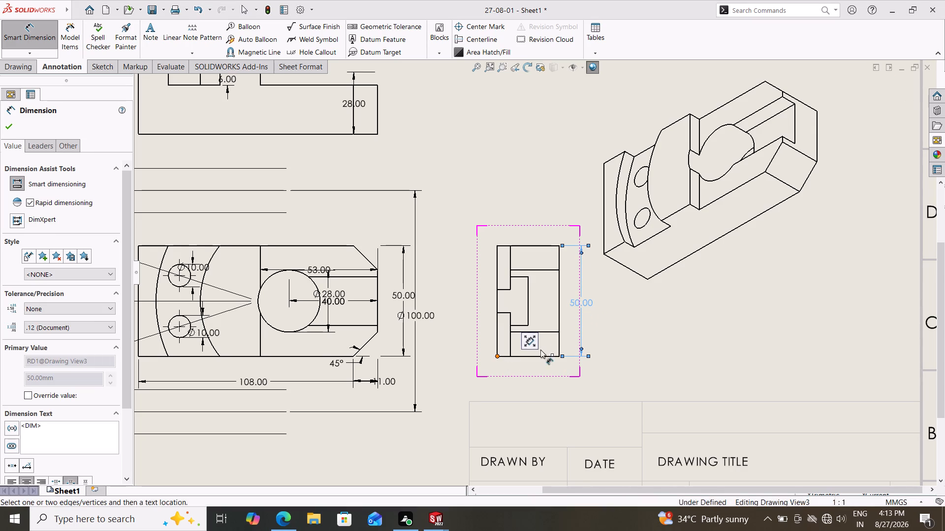
{"action": "left_click", "coordinate": [559, 355]}
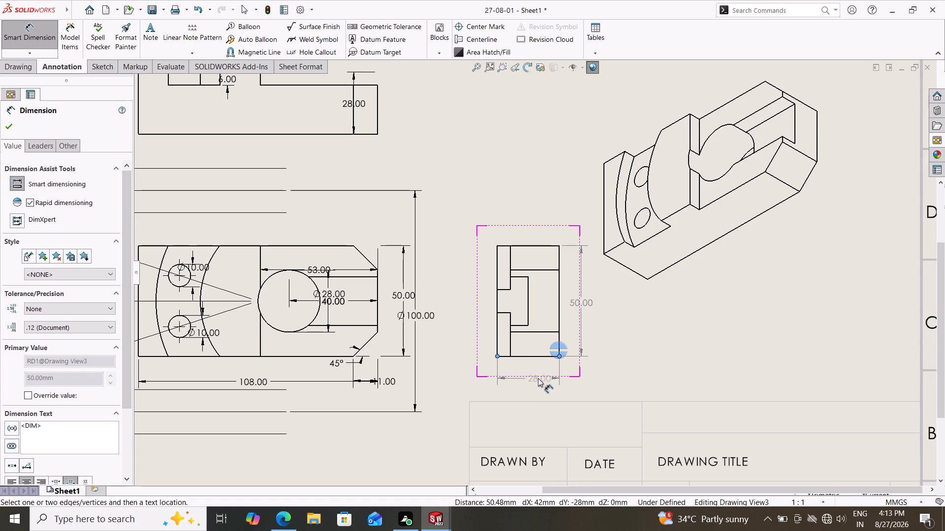
{"action": "left_click", "coordinate": [528, 374]}
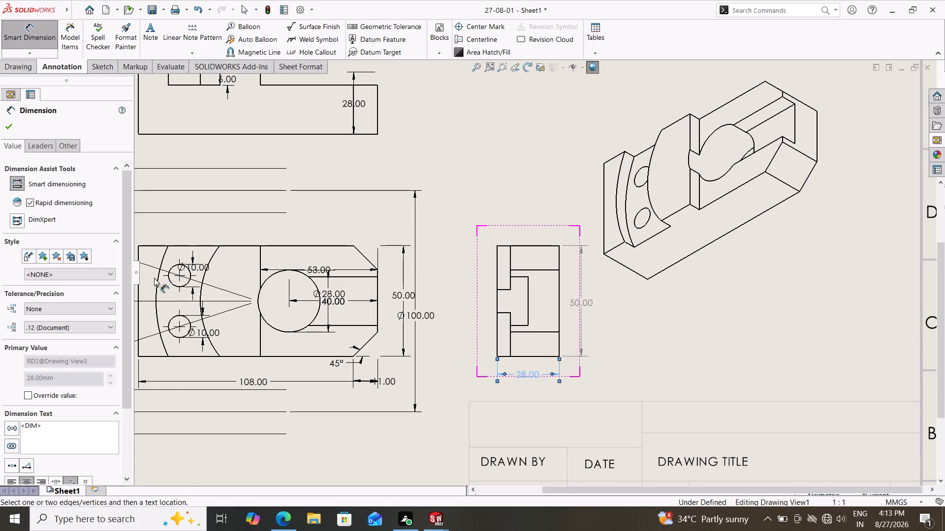
{"action": "left_click", "coordinate": [8, 125]}
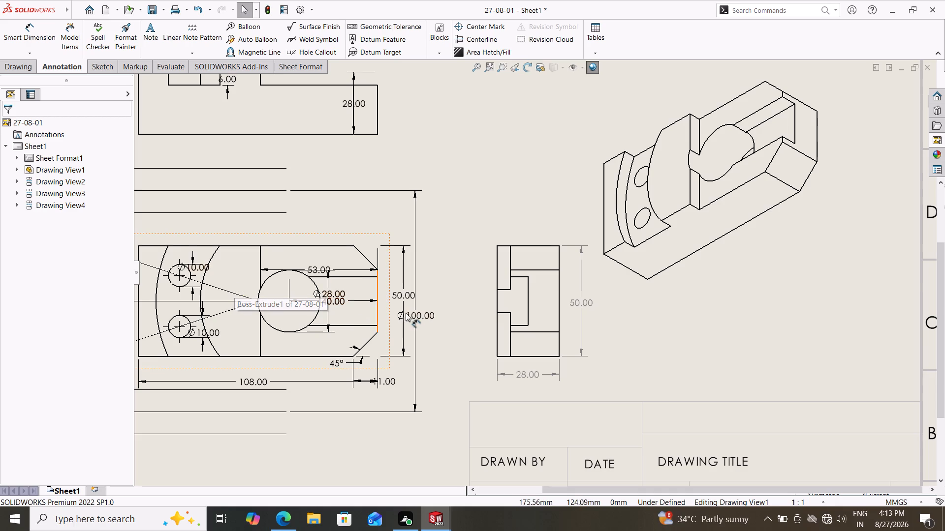
Move the lower 18° angle dimension in the top view inward, inside the part's left end.
{"action": "scroll", "coordinate": [316, 394], "scroll_direction": "down", "scroll_amount": 1}
{"action": "scroll", "coordinate": [315, 394], "scroll_direction": "up", "scroll_amount": 1}
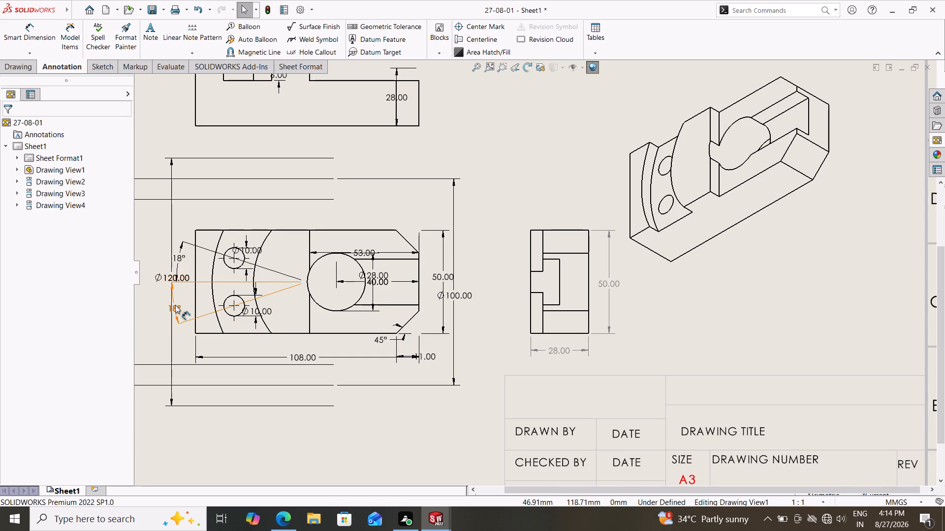
{"action": "left_click_drag", "start_coordinate": [175, 305], "coordinate": [203, 302]}
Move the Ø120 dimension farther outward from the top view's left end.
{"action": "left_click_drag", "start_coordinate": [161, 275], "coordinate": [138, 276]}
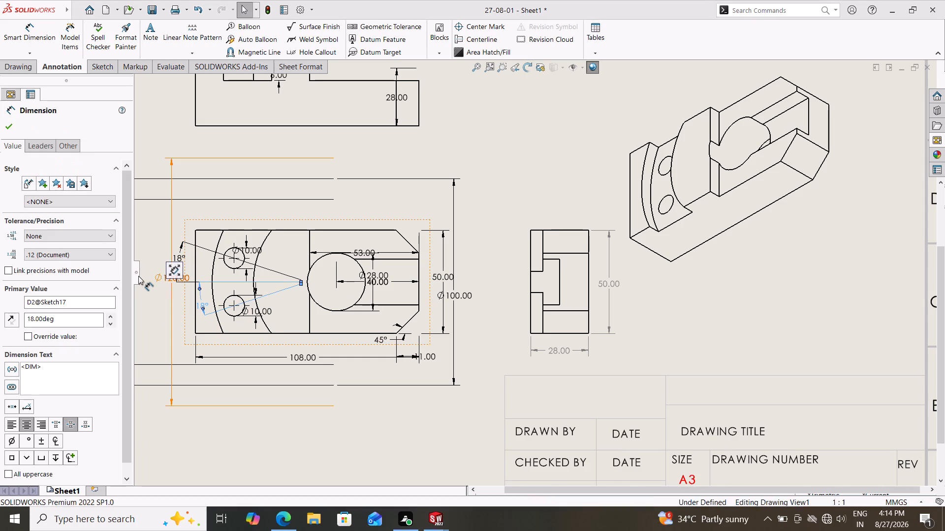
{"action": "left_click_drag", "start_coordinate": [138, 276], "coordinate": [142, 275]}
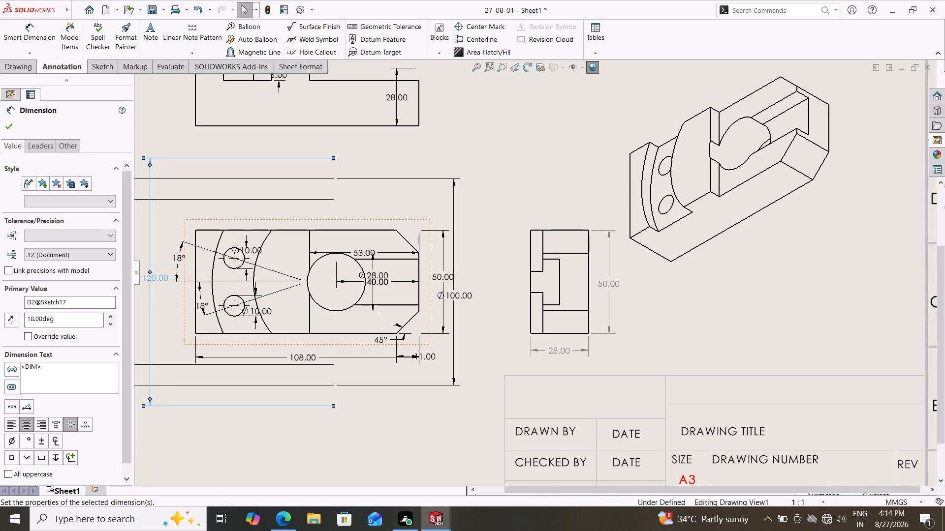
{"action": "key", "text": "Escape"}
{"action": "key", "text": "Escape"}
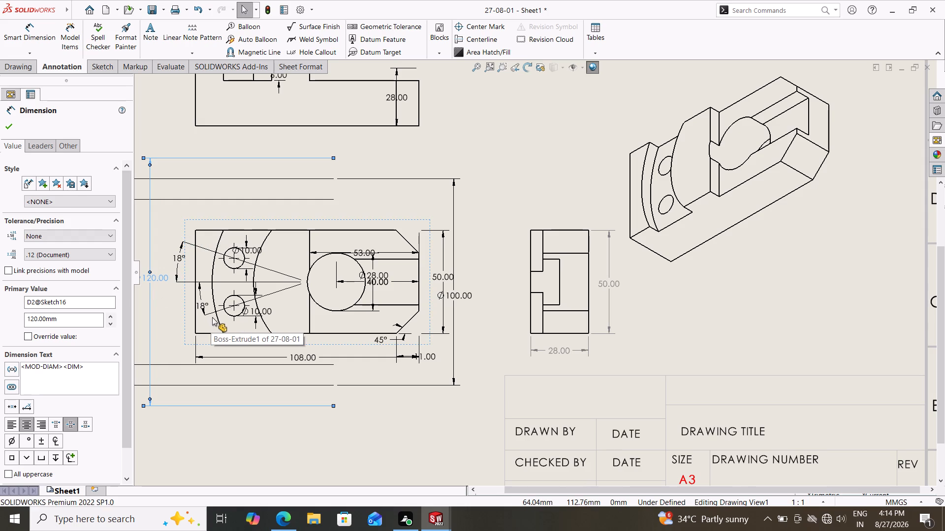
Delete the Ø100, Ø80 and Ø120 arc dimensions standing to the left of the top view.
{"action": "scroll", "coordinate": [320, 319], "scroll_direction": "down", "scroll_amount": 2}
{"action": "scroll", "coordinate": [317, 322], "scroll_direction": "up", "scroll_amount": 2}
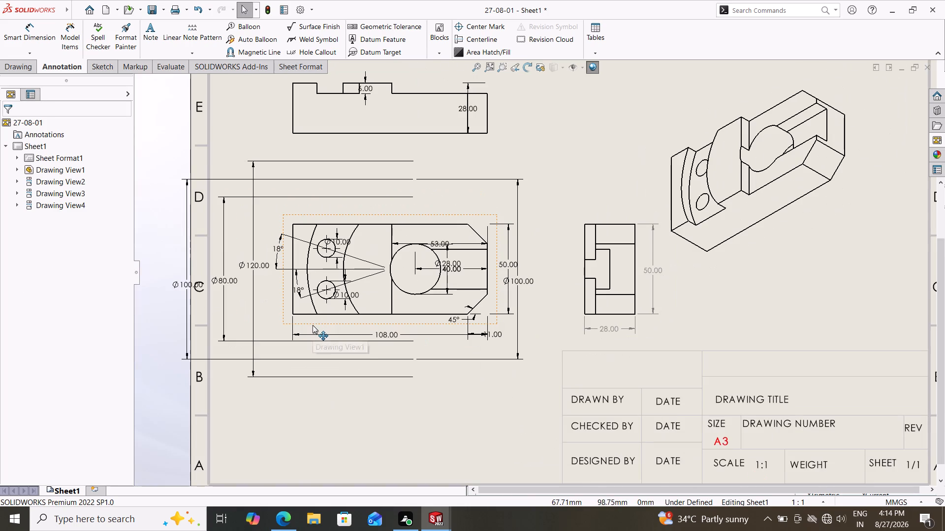
{"action": "left_click_drag", "start_coordinate": [186, 279], "coordinate": [213, 281]}
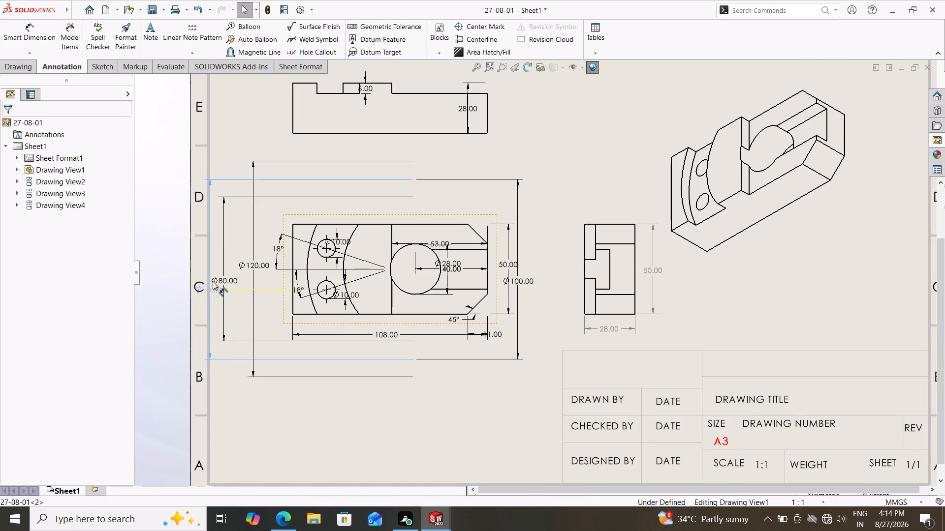
{"action": "left_click_drag", "start_coordinate": [213, 281], "coordinate": [229, 291]}
{"action": "key", "text": "Delete"}
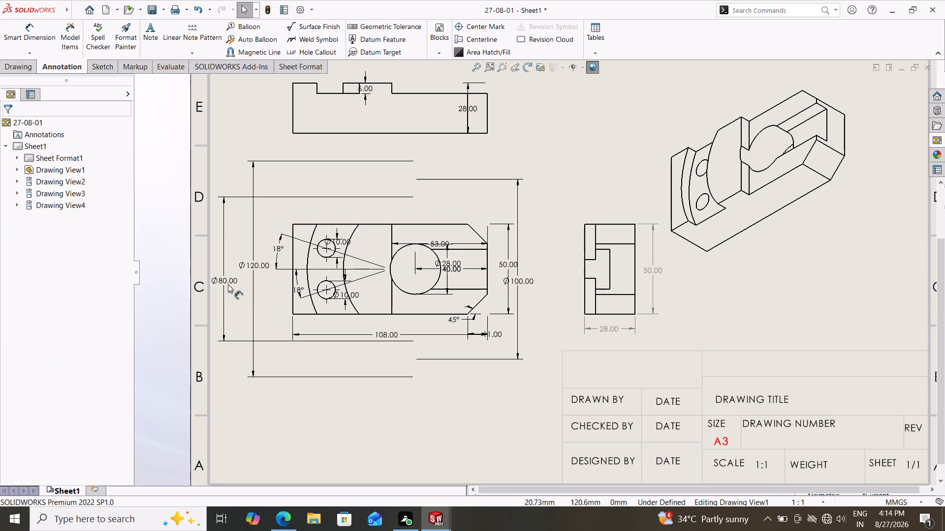
{"action": "left_click", "coordinate": [225, 283]}
{"action": "key", "text": "Delete"}
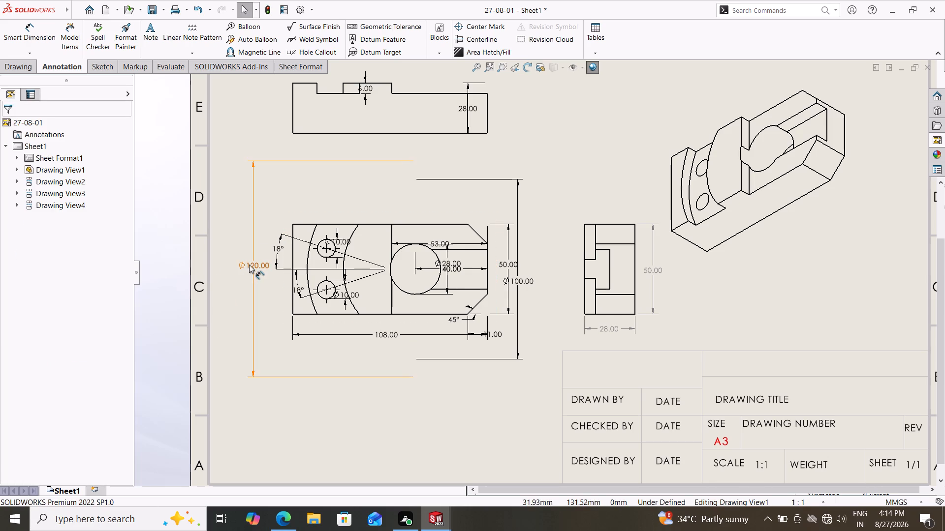
{"action": "left_click", "coordinate": [249, 265]}
{"action": "key", "text": "Delete"}
Delete the lower small hole's Ø10 dimension and move the upper hole's Ø10 dimension clear of the hole.
{"action": "scroll", "coordinate": [346, 291], "scroll_direction": "down", "scroll_amount": 1}
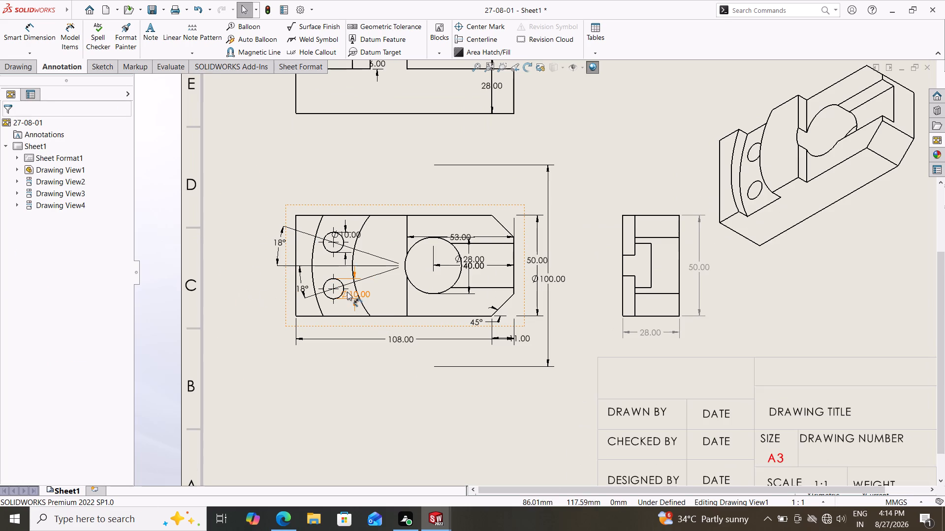
{"action": "left_click", "coordinate": [354, 295]}
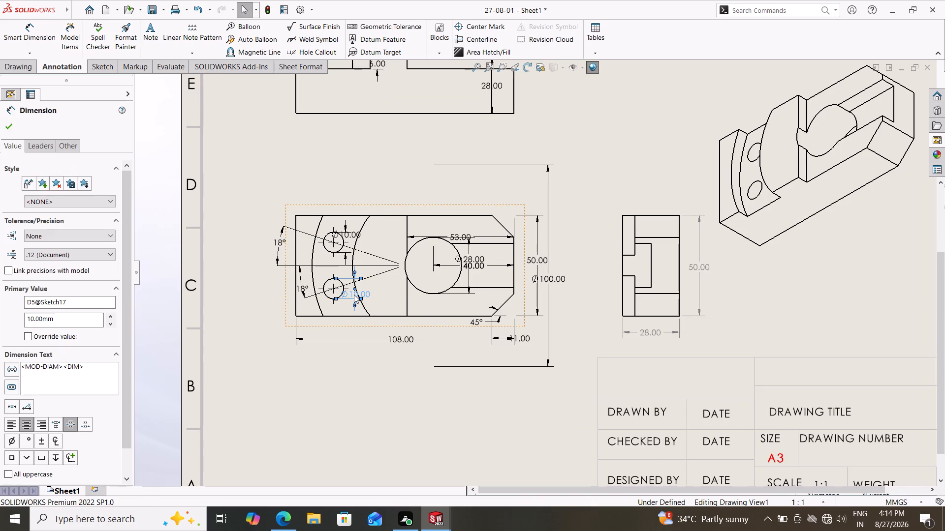
{"action": "key", "text": "Escape"}
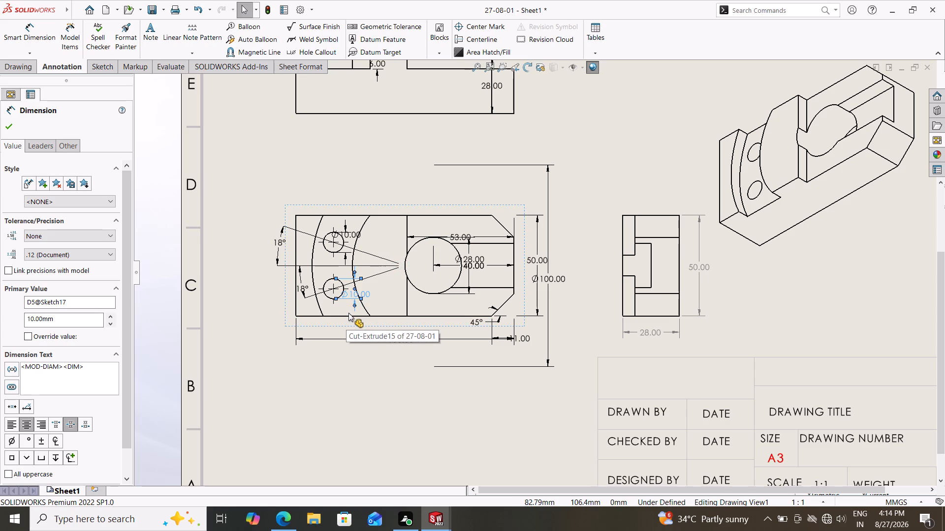
{"action": "key", "text": "Delete"}
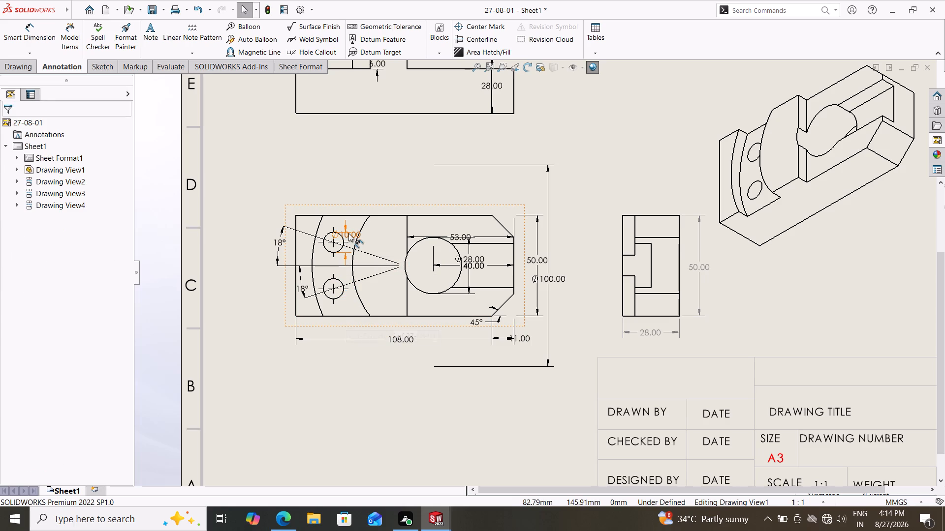
{"action": "left_click_drag", "start_coordinate": [348, 233], "coordinate": [354, 239]}
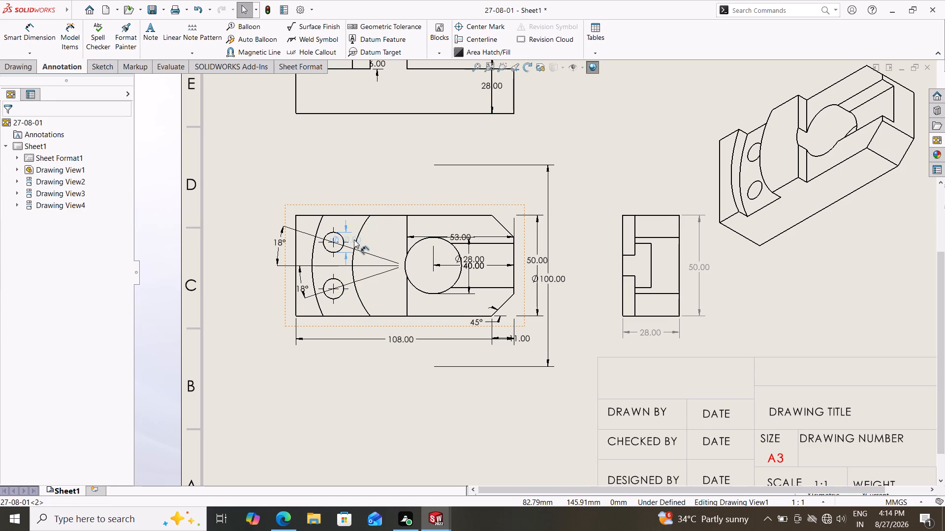
{"action": "left_click_drag", "start_coordinate": [354, 239], "coordinate": [375, 241]}
{"action": "key", "text": "Escape"}
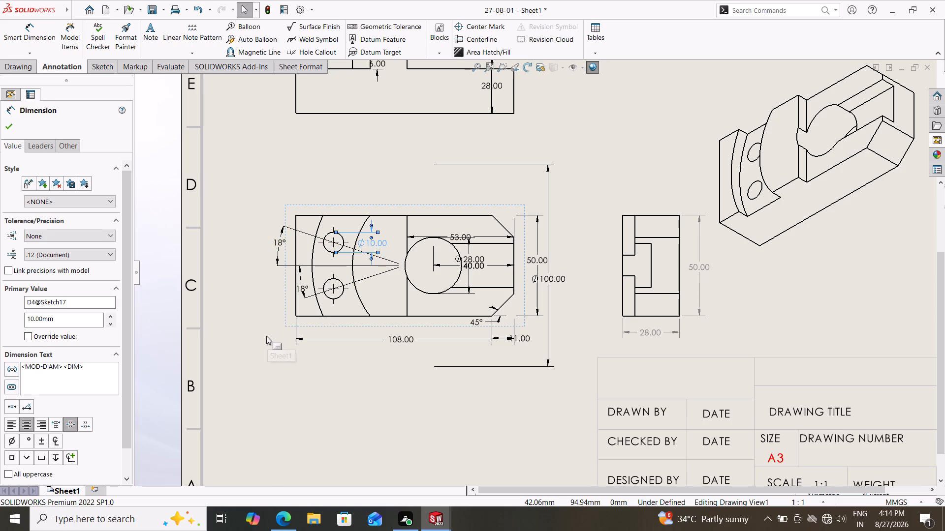
Delete the 53.00 dimension from the top view.
{"action": "left_click", "coordinate": [453, 234]}
{"action": "key", "text": "Delete"}
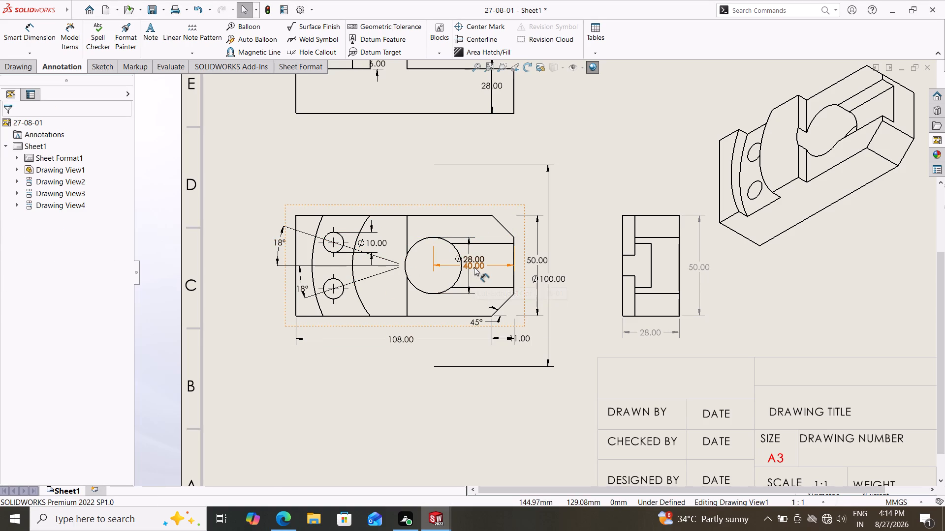
Move one of the two overlapping 40.00 dimensions below the top view, above the 108.00 dimension.
{"action": "left_click_drag", "start_coordinate": [474, 267], "coordinate": [471, 325]}
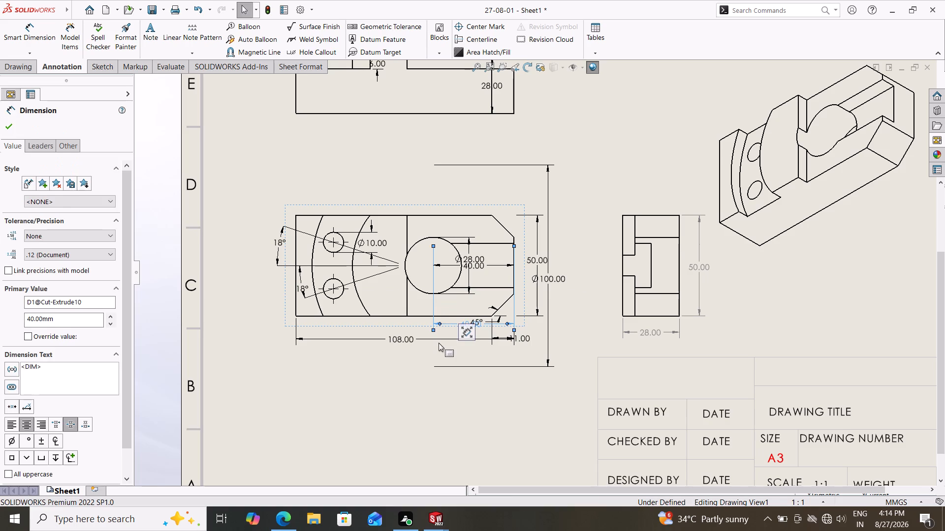
{"action": "key", "text": "Escape"}
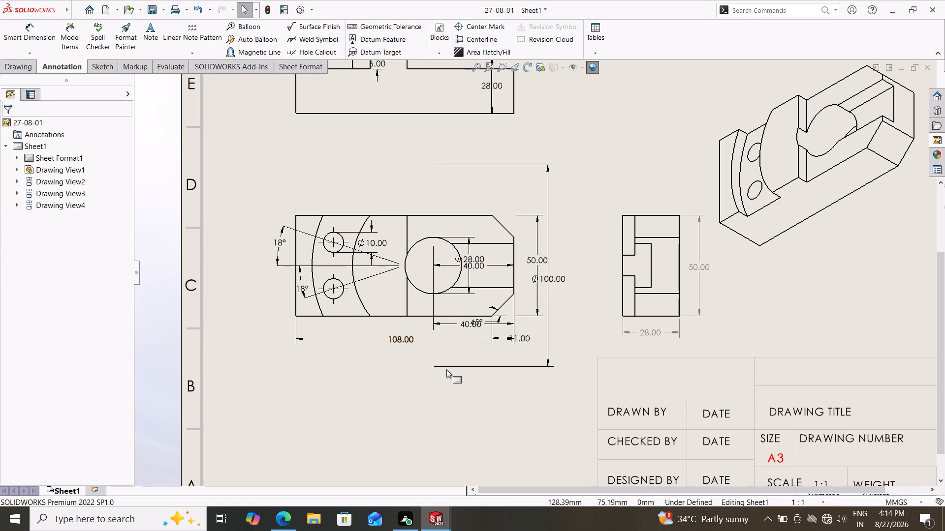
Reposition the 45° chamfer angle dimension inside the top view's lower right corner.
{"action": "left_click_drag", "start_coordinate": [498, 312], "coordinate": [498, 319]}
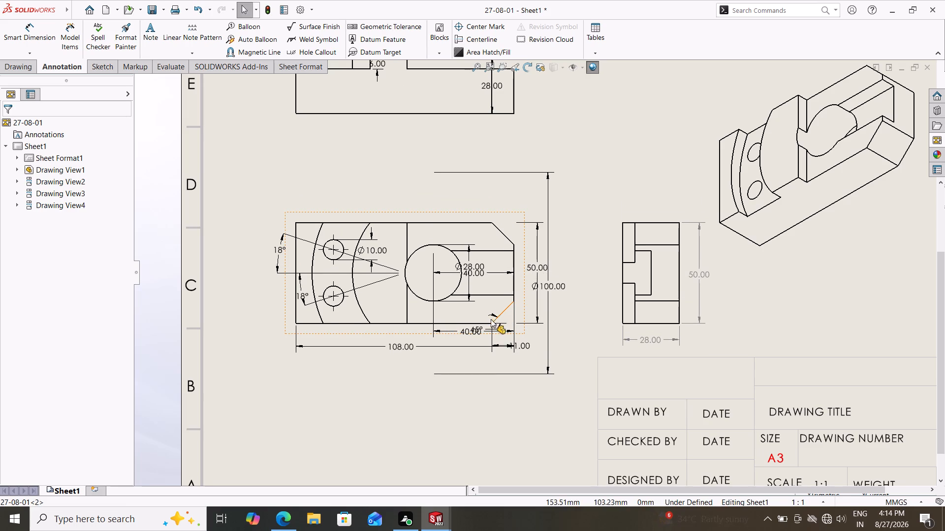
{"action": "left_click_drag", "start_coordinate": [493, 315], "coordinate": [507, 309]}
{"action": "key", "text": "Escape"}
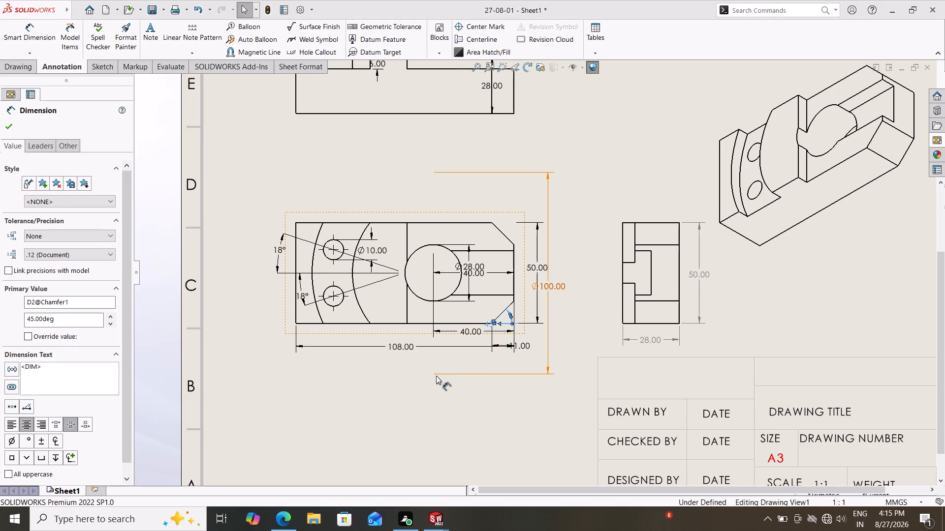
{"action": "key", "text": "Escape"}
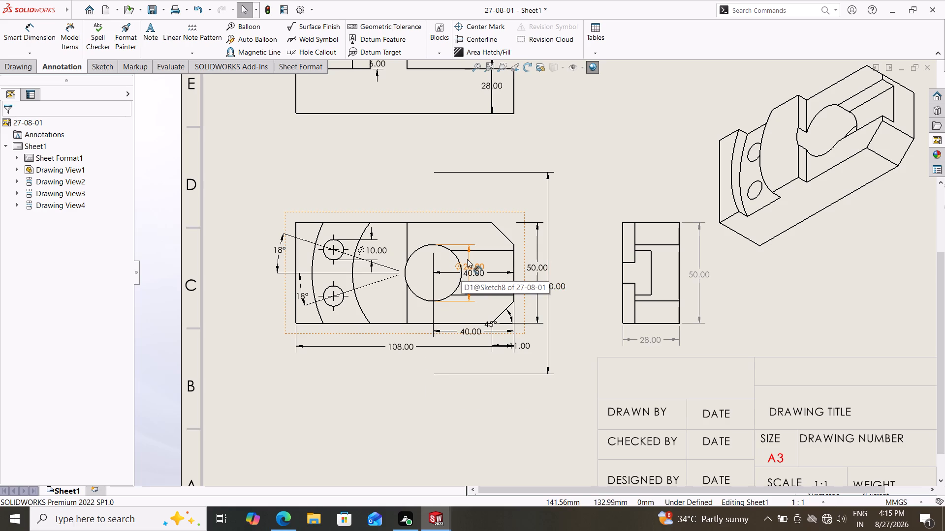
Move the Ø28 dimension onto the large circle in the top view, clear of the 40.00 dimension.
{"action": "left_click_drag", "start_coordinate": [467, 259], "coordinate": [424, 273]}
{"action": "key", "text": "Escape"}
{"action": "key", "text": "Escape"}
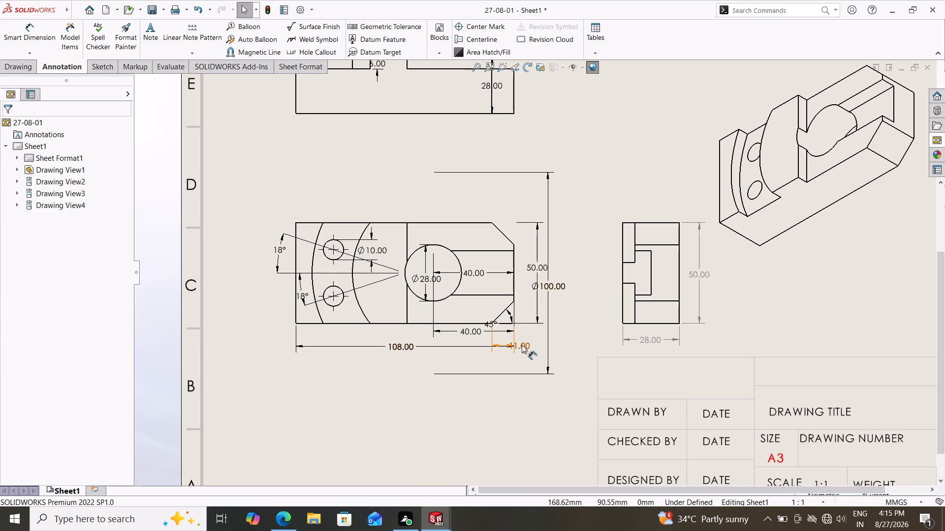
Delete the chamfer's 11.00 length and 45° angle dimensions from the top view.
{"action": "left_click_drag", "start_coordinate": [522, 345], "coordinate": [521, 408]}
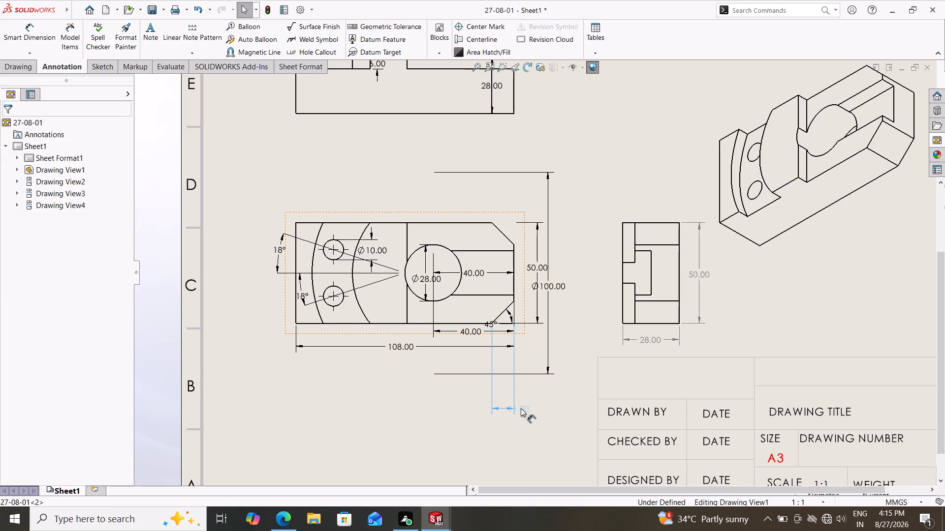
{"action": "left_click_drag", "start_coordinate": [521, 408], "coordinate": [521, 406]}
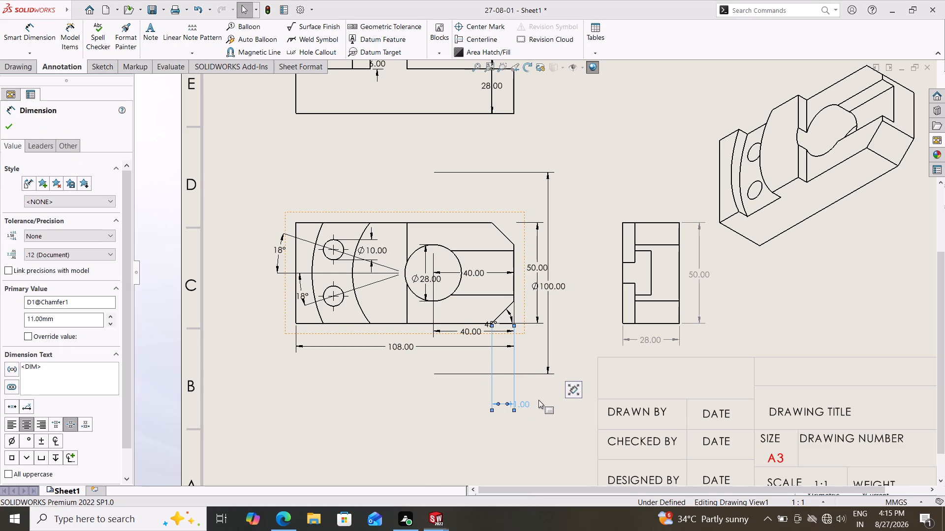
{"action": "key", "text": "Delete"}
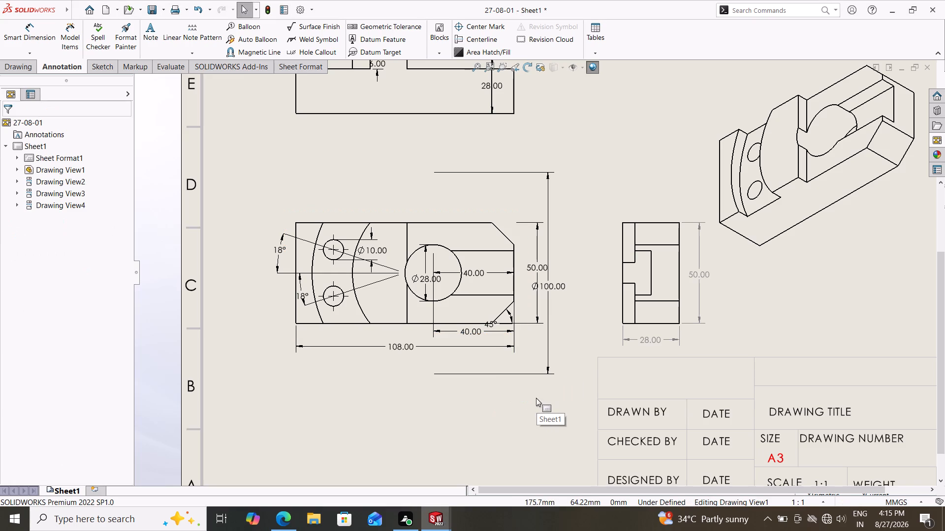
{"action": "left_click", "coordinate": [510, 313]}
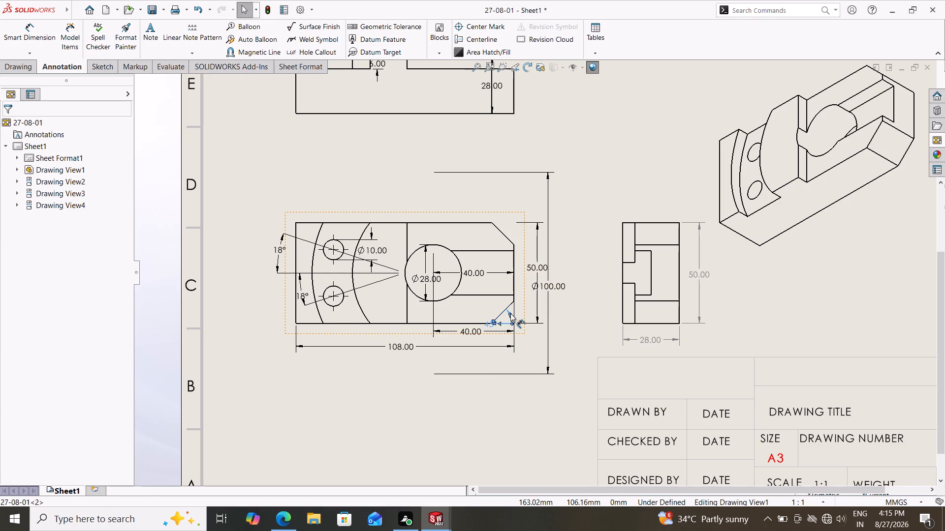
{"action": "key", "text": "Delete"}
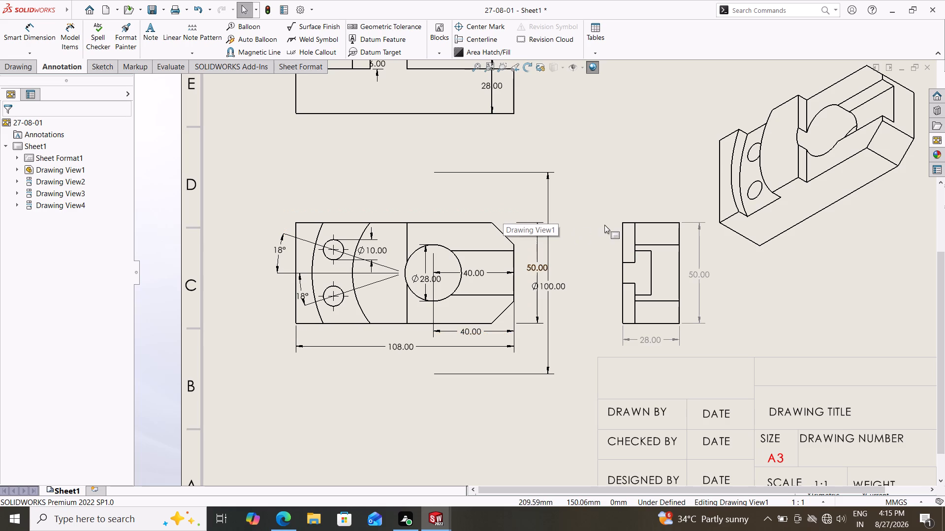
Set the display style of the front view, above the top view, to Hidden Lines Visible.
{"action": "scroll", "coordinate": [532, 212], "scroll_direction": "down", "scroll_amount": 1}
{"action": "scroll", "coordinate": [532, 215], "scroll_direction": "up", "scroll_amount": 1}
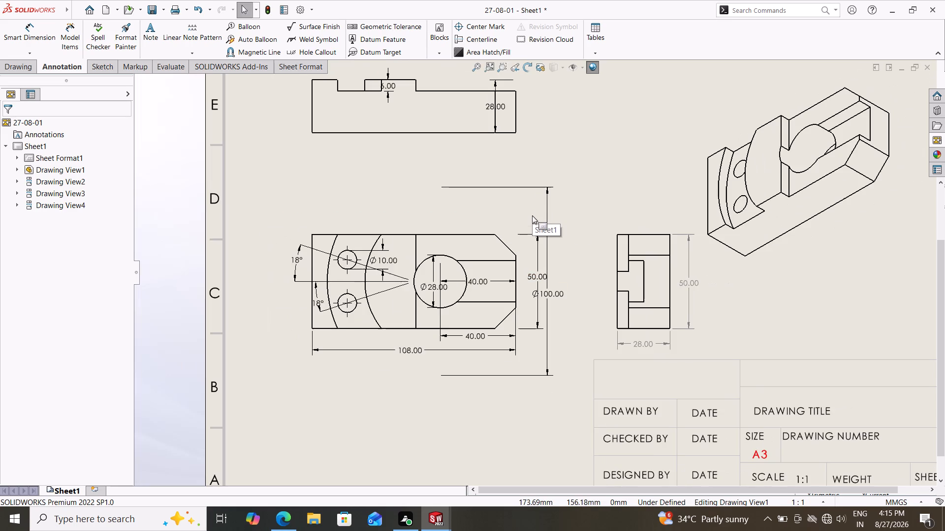
{"action": "scroll", "coordinate": [516, 192], "scroll_direction": "up", "scroll_amount": 2}
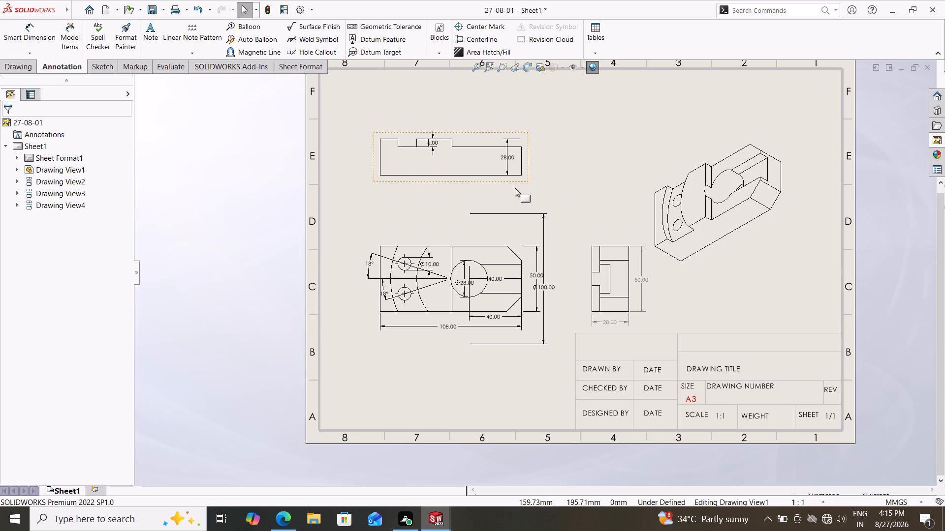
{"action": "left_click", "coordinate": [447, 162]}
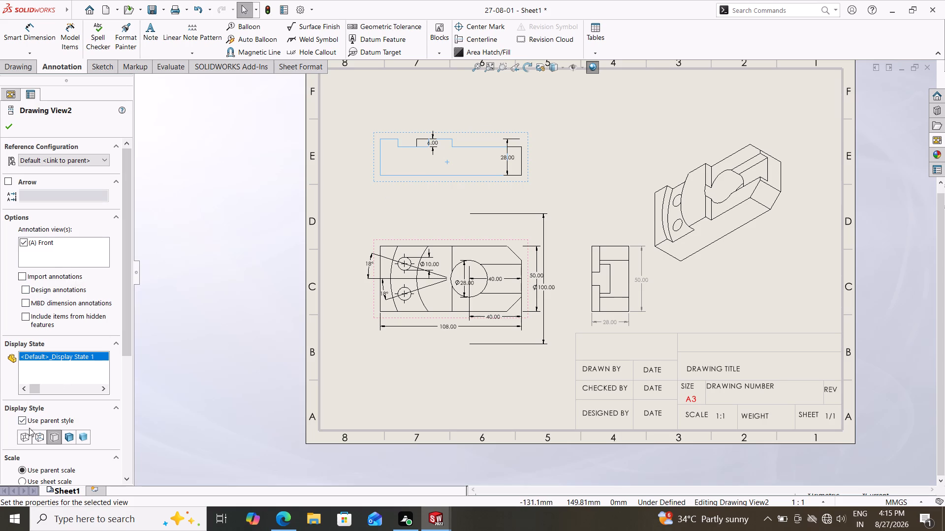
{"action": "left_click", "coordinate": [38, 437]}
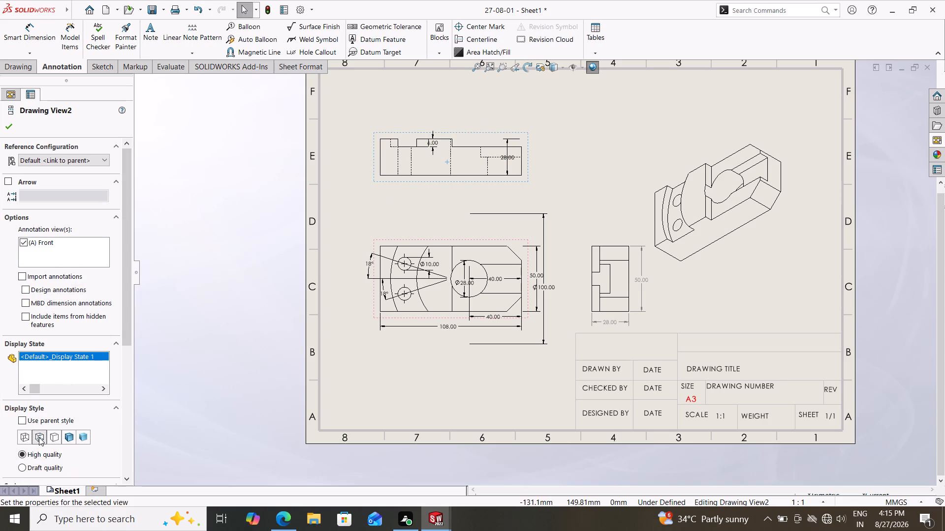
{"action": "left_click", "coordinate": [7, 130]}
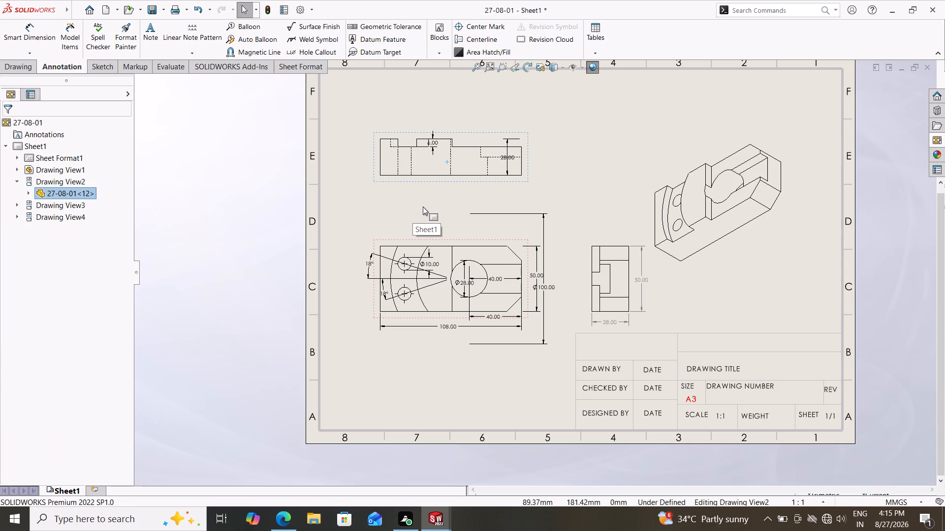
Move the 6.00 step depth dimension outside the front view, beyond its left end.
{"action": "scroll", "coordinate": [445, 188], "scroll_direction": "down", "scroll_amount": 1}
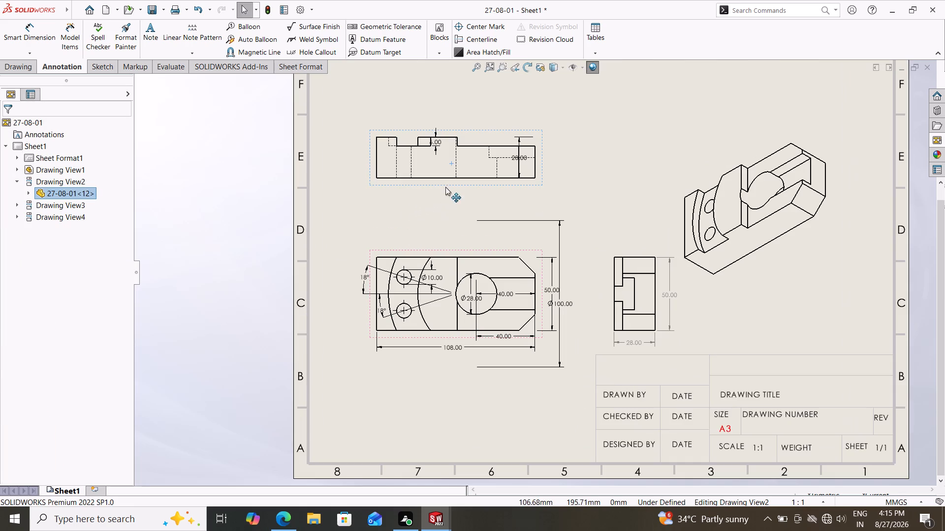
{"action": "left_click_drag", "start_coordinate": [435, 142], "coordinate": [354, 144]}
{"action": "key", "text": "Escape"}
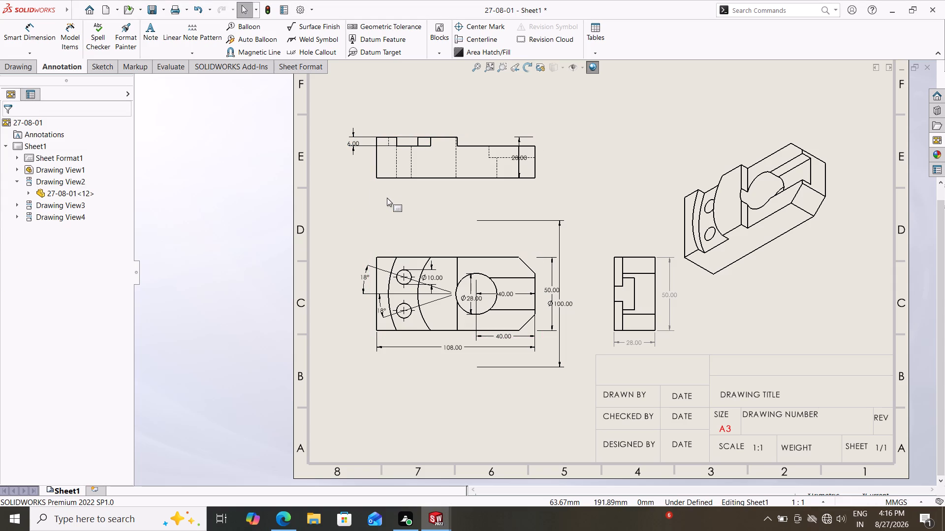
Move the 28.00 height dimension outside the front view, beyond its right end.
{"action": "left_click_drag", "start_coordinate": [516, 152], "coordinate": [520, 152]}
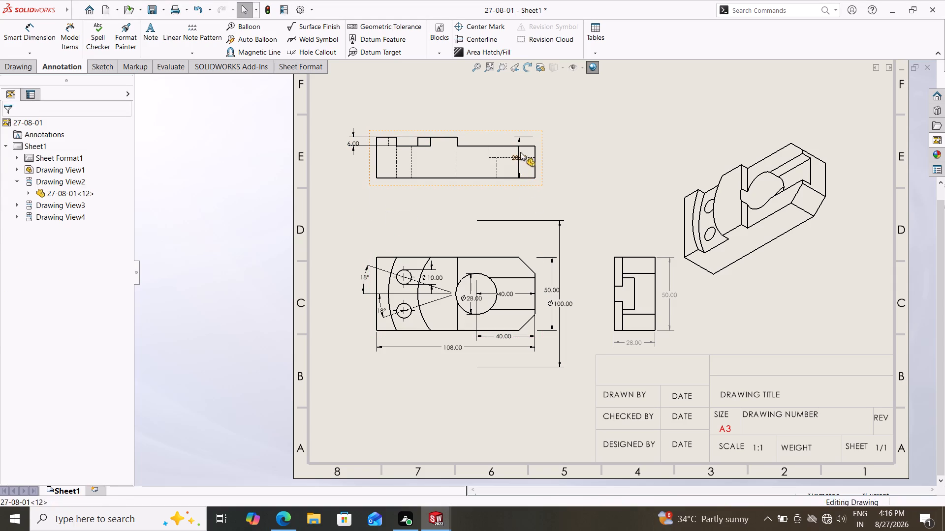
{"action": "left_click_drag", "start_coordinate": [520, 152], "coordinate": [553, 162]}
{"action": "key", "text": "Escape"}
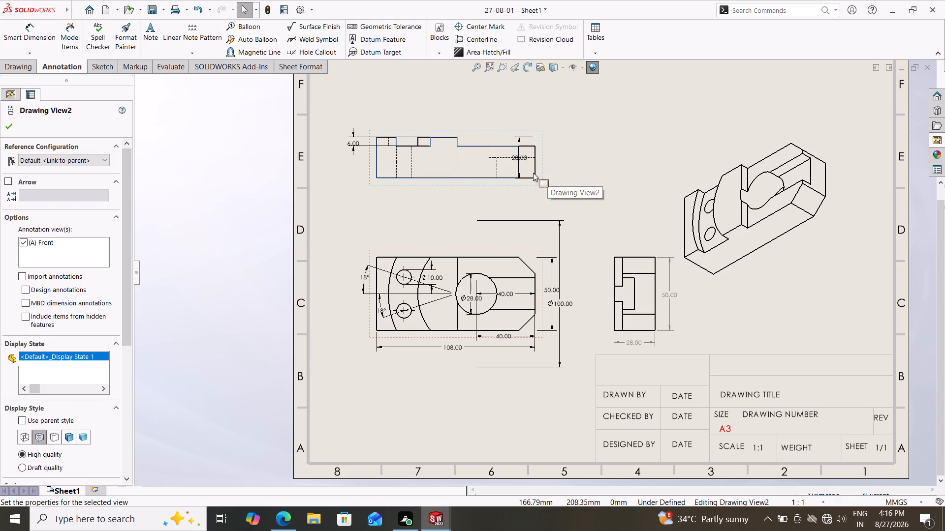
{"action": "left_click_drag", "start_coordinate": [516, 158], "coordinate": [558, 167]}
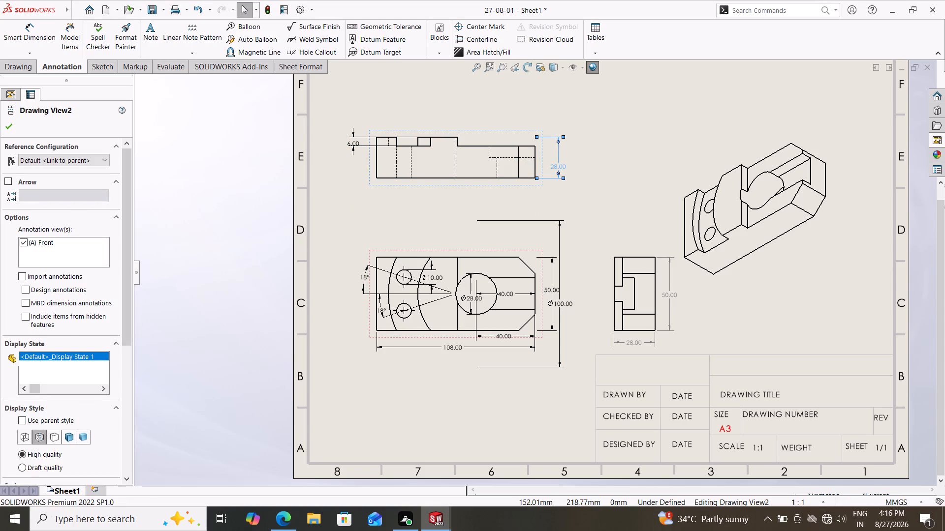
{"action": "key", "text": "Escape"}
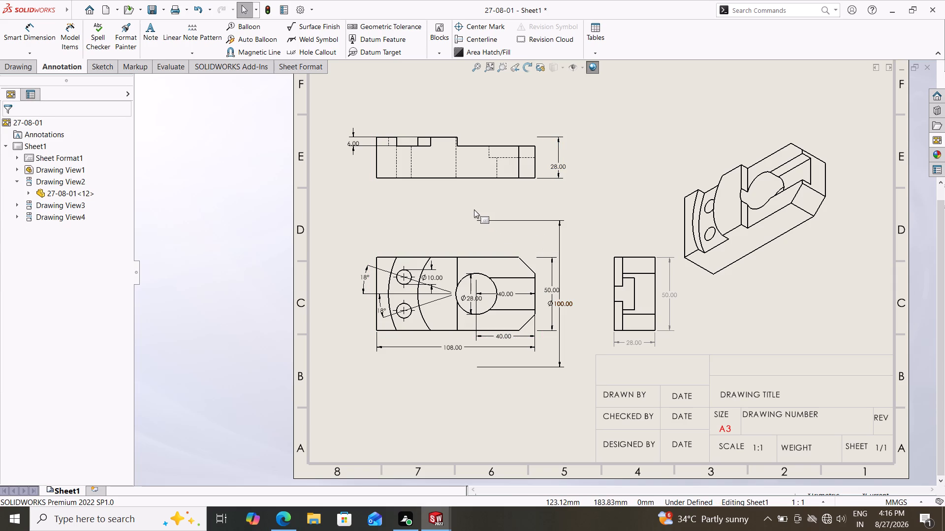
Delete the 28.00 height dimension from the front view.
{"action": "left_click", "coordinate": [560, 172]}
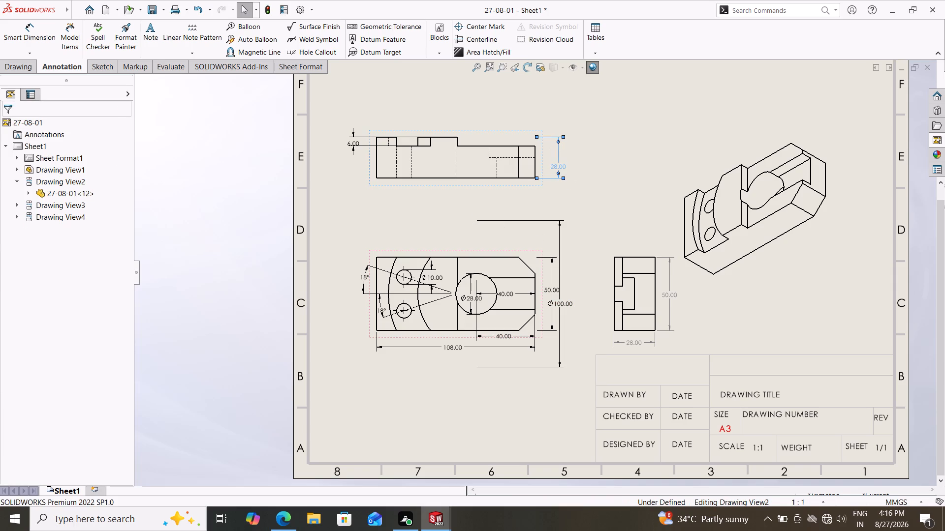
{"action": "key", "text": "Delete"}
{"action": "key", "text": "BackSpace"}
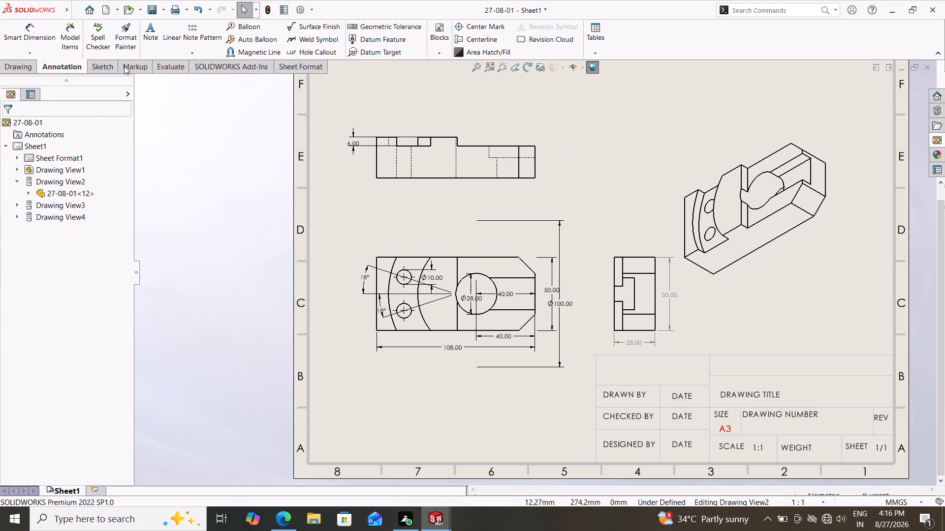
Dimension the height of the lower stepped portion at the front view's right end, placing it just outside the outline.
{"action": "left_click", "coordinate": [31, 67]}
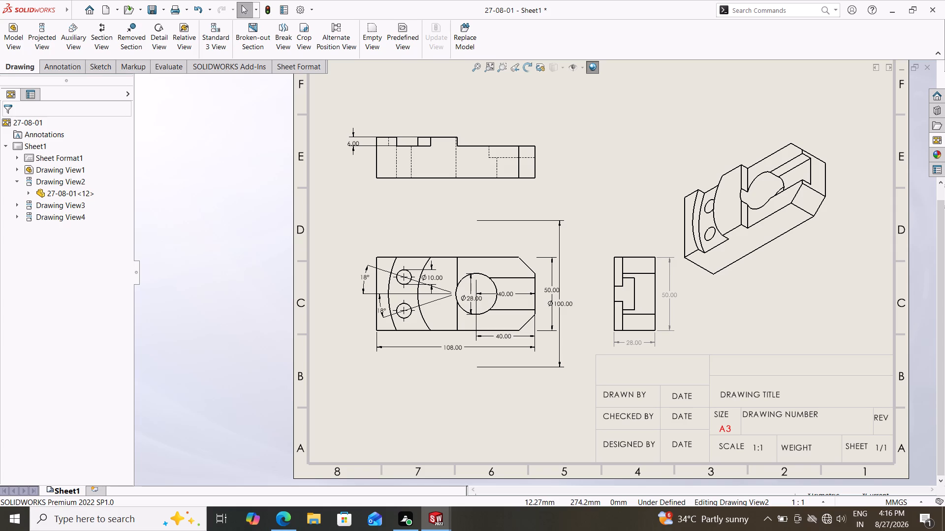
{"action": "left_click", "coordinate": [45, 65]}
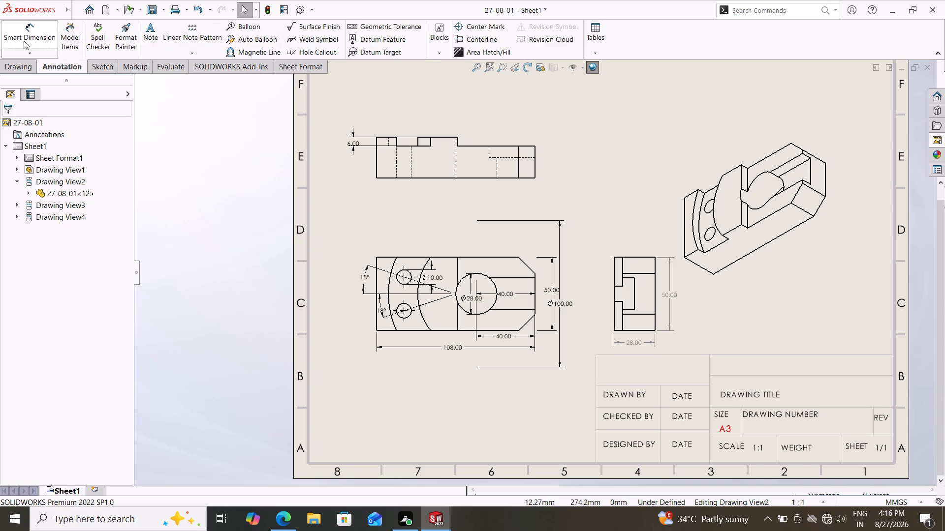
{"action": "left_click", "coordinate": [28, 31]}
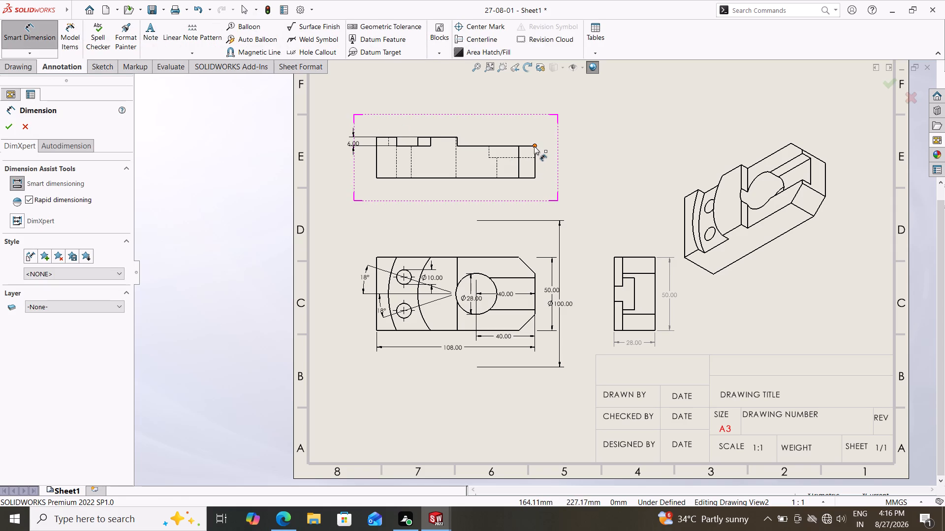
{"action": "left_click", "coordinate": [534, 146]}
{"action": "left_click_drag", "start_coordinate": [535, 177], "coordinate": [539, 166]}
{"action": "left_click", "coordinate": [545, 159]}
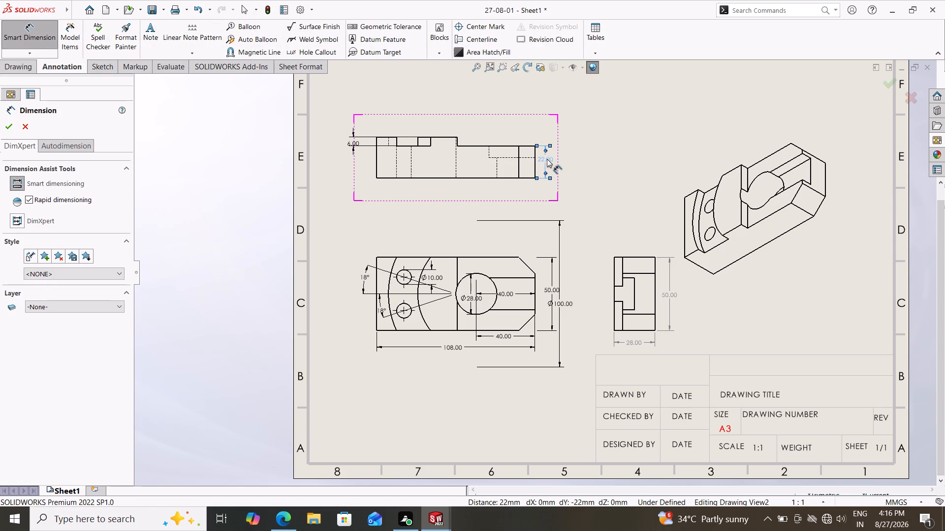
{"action": "left_click", "coordinate": [11, 127]}
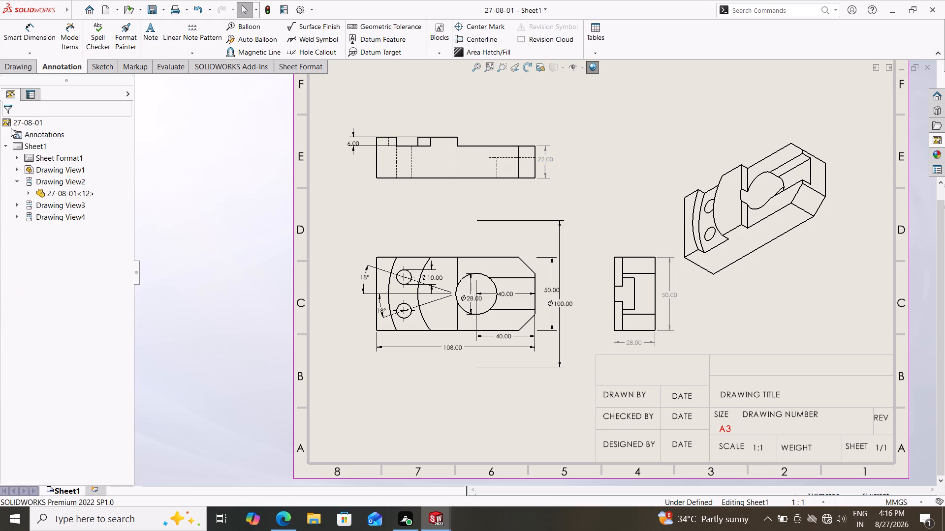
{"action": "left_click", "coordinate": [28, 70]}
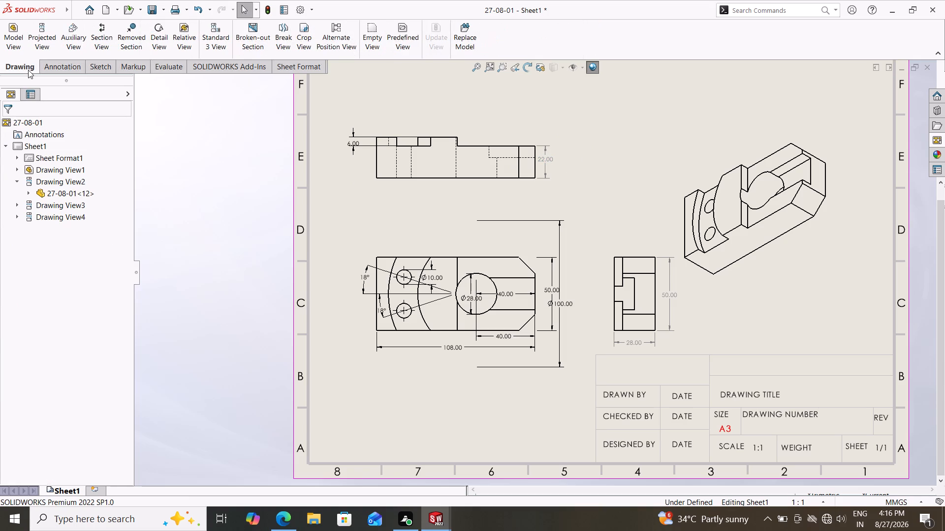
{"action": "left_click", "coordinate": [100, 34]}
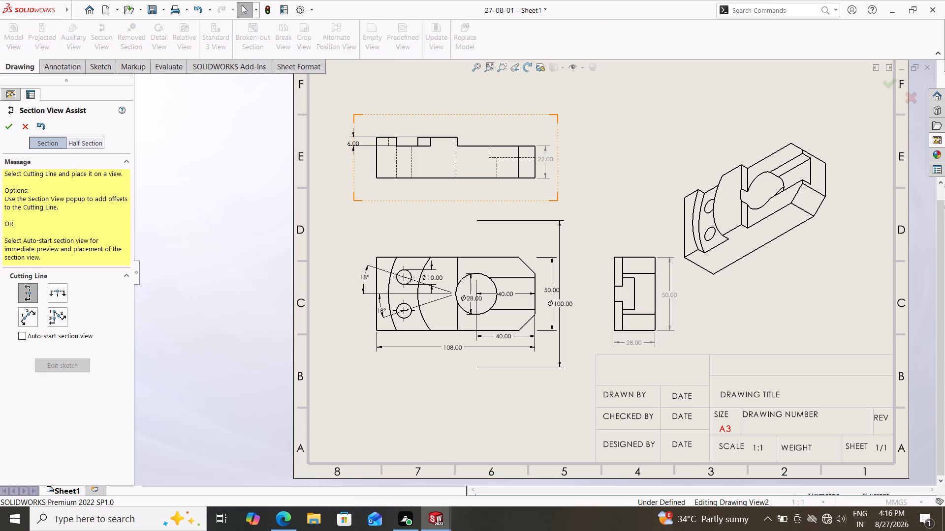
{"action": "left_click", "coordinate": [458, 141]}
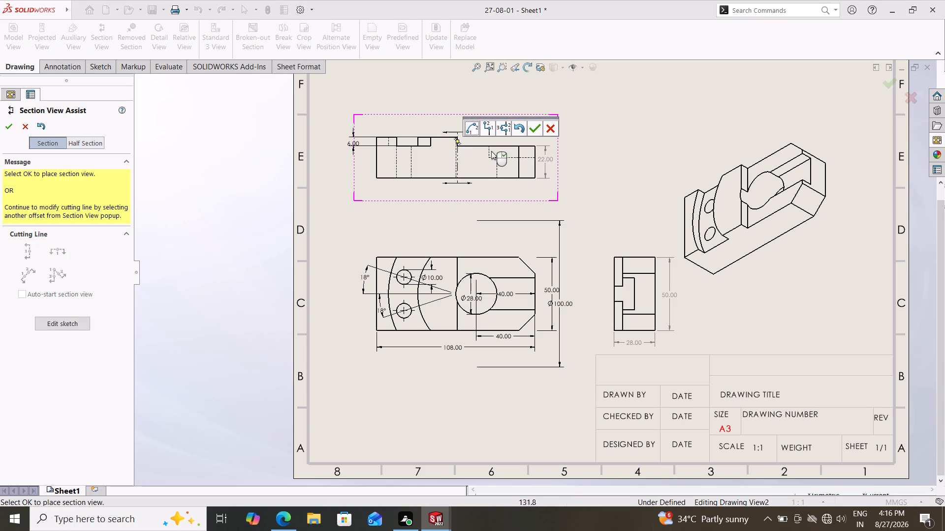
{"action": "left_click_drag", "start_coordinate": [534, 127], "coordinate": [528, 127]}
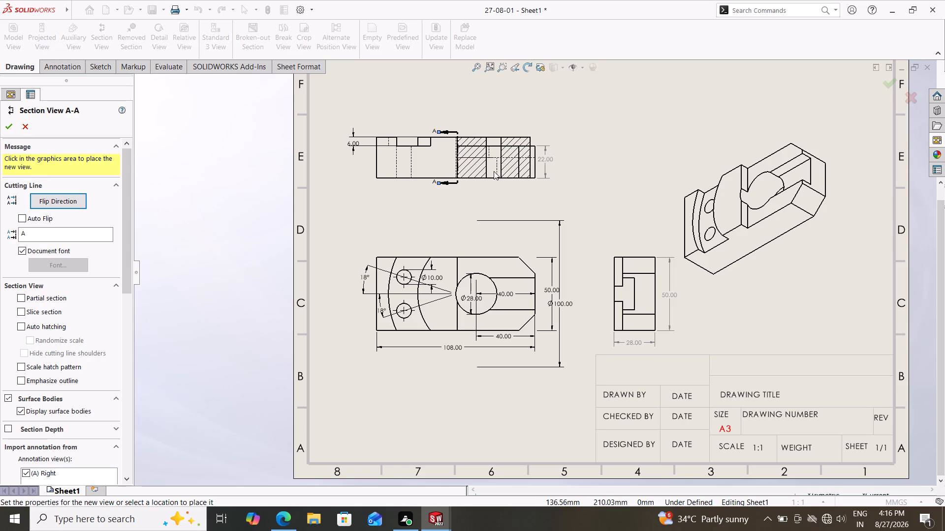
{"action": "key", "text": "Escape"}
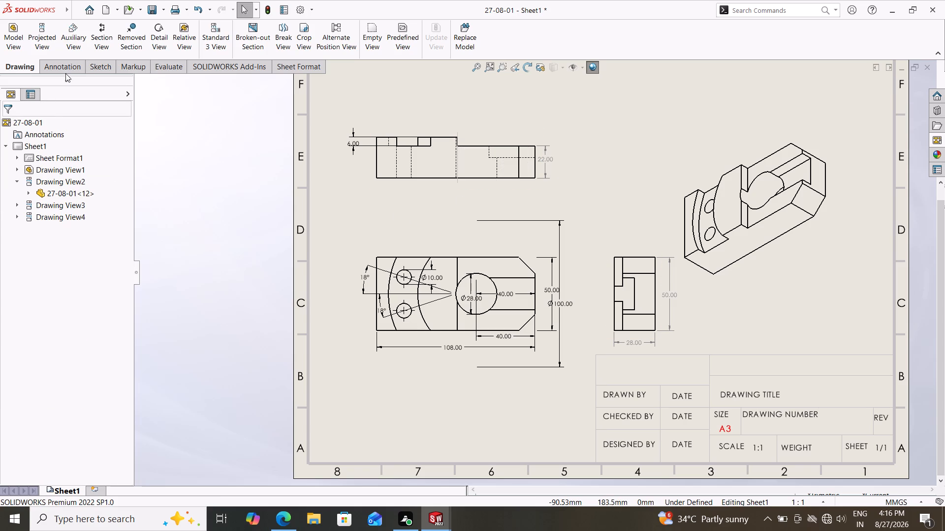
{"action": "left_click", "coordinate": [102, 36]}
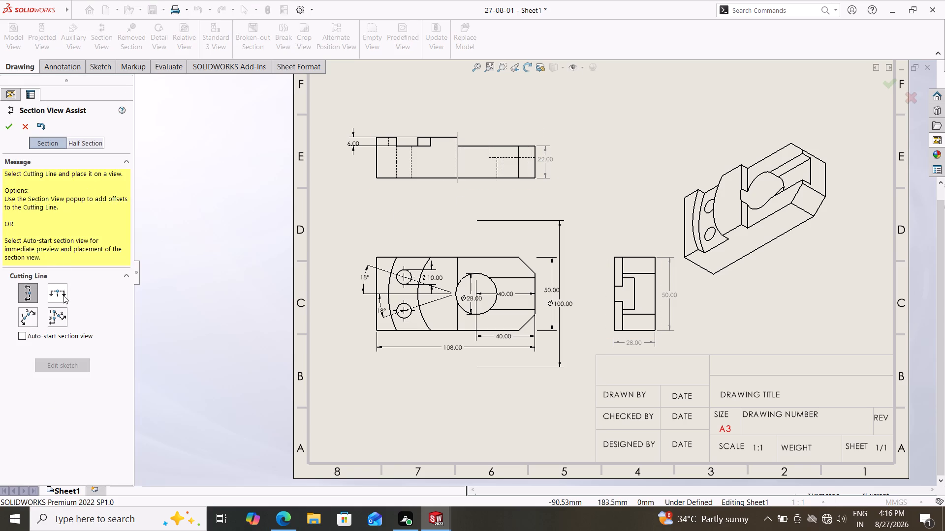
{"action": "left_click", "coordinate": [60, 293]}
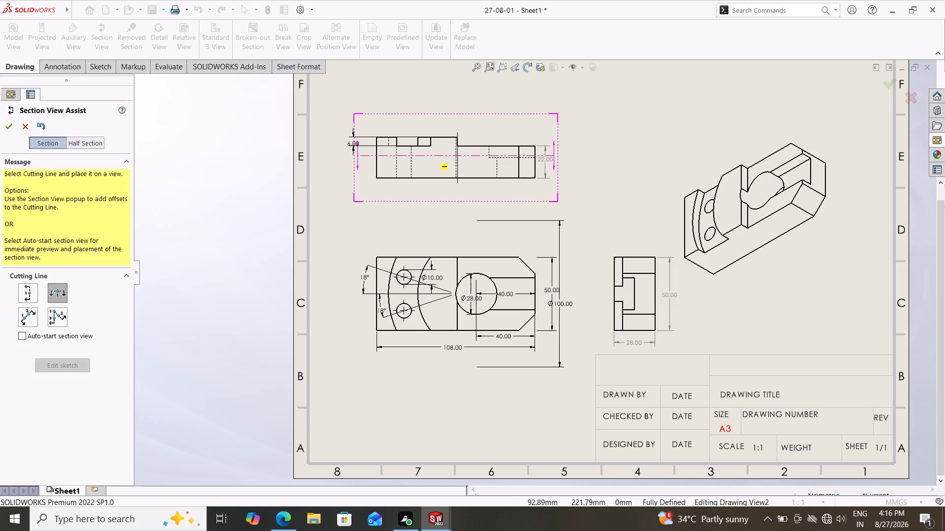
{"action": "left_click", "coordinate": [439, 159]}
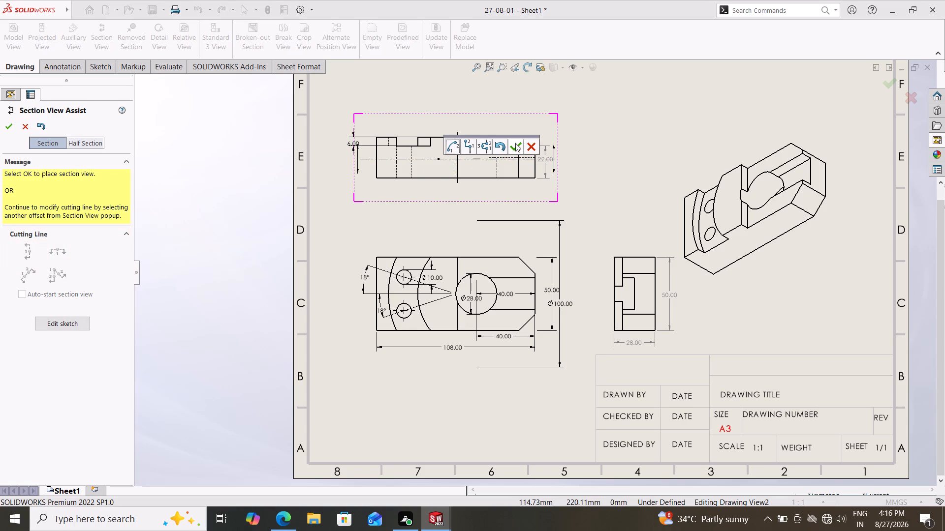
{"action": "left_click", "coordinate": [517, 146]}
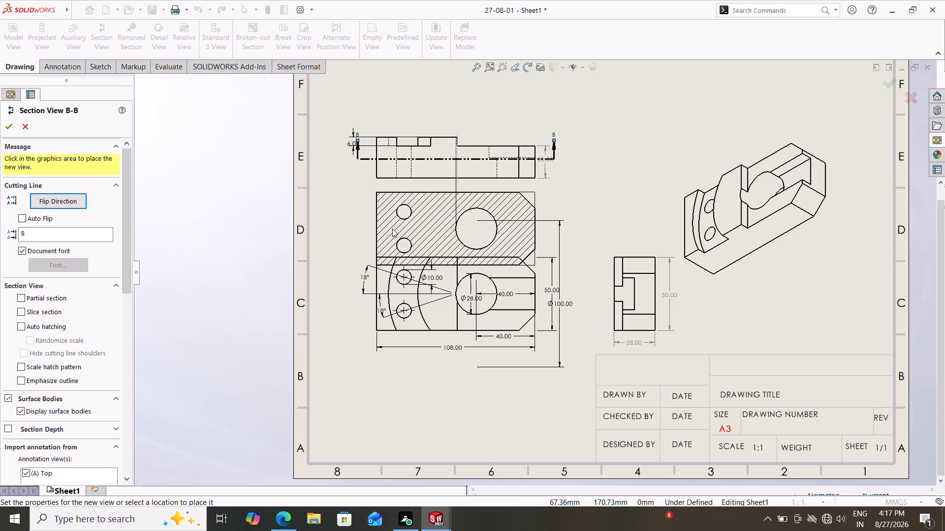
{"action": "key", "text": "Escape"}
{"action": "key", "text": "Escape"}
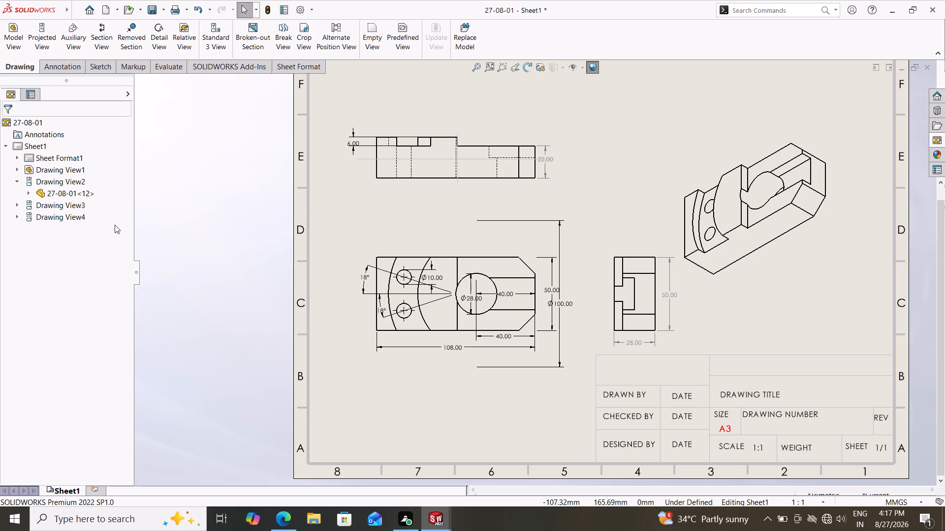
Move the 22.00 height dimension farther out from the front view's right edge.
{"action": "left_click_drag", "start_coordinate": [542, 159], "coordinate": [557, 163]}
{"action": "key", "text": "Escape"}
{"action": "key", "text": "Escape"}
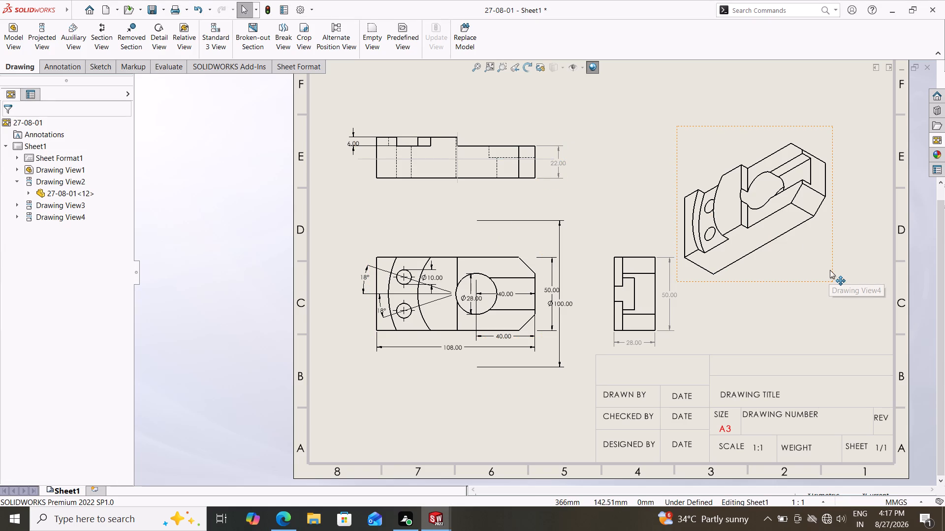
Move the isometric view up on the sheet, farther above the title block and level with the front view.
{"action": "left_click_drag", "start_coordinate": [830, 270], "coordinate": [827, 211]}
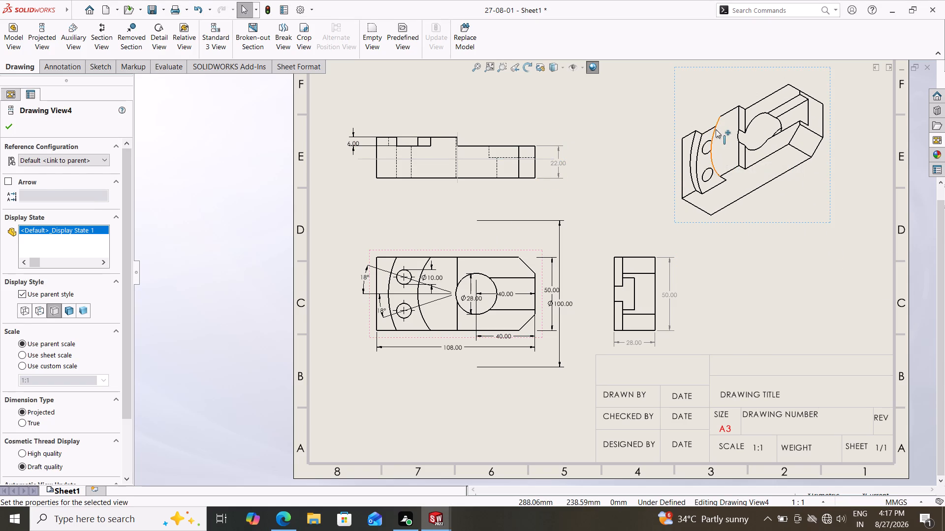
{"action": "key", "text": "Escape"}
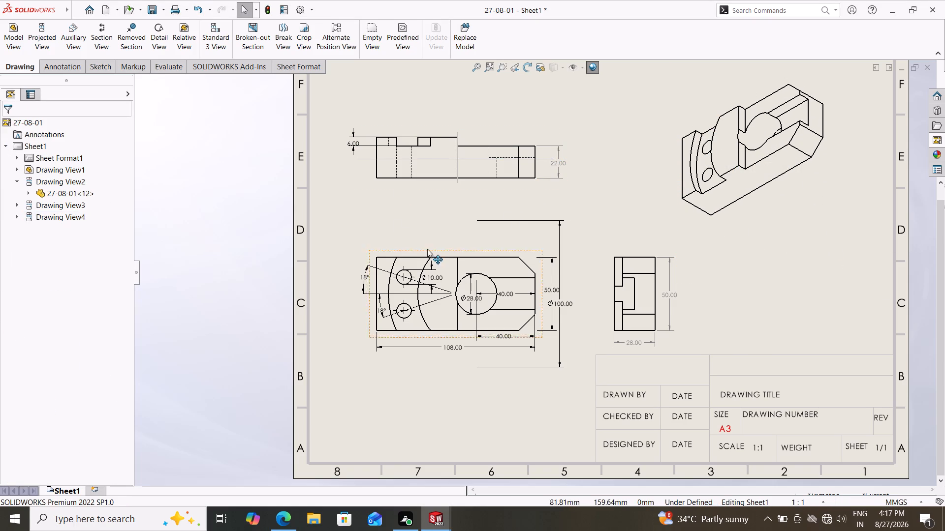
Save the drawing in the Documents folder as 27-08-01 in SOLIDWORKS Drawing format.
{"action": "scroll", "coordinate": [653, 250], "scroll_direction": "down", "scroll_amount": 1}
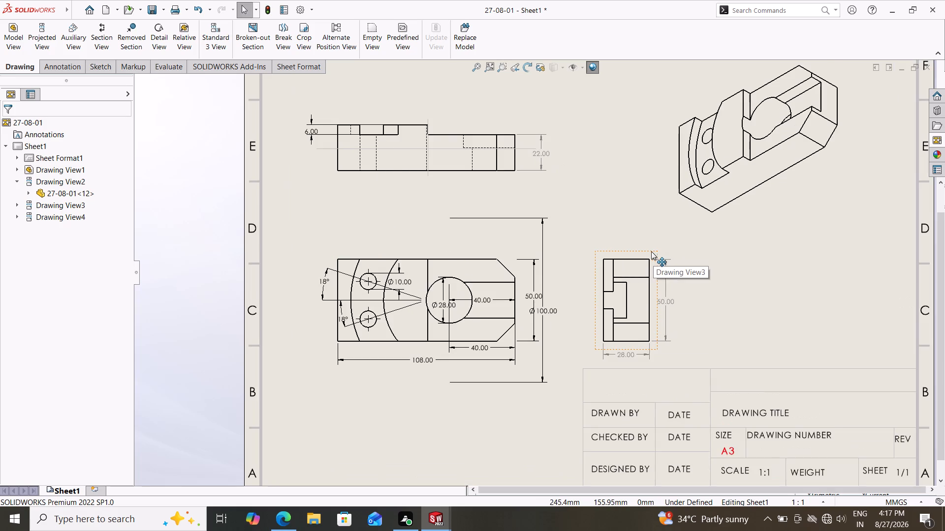
{"action": "scroll", "coordinate": [648, 252], "scroll_direction": "up", "scroll_amount": 2}
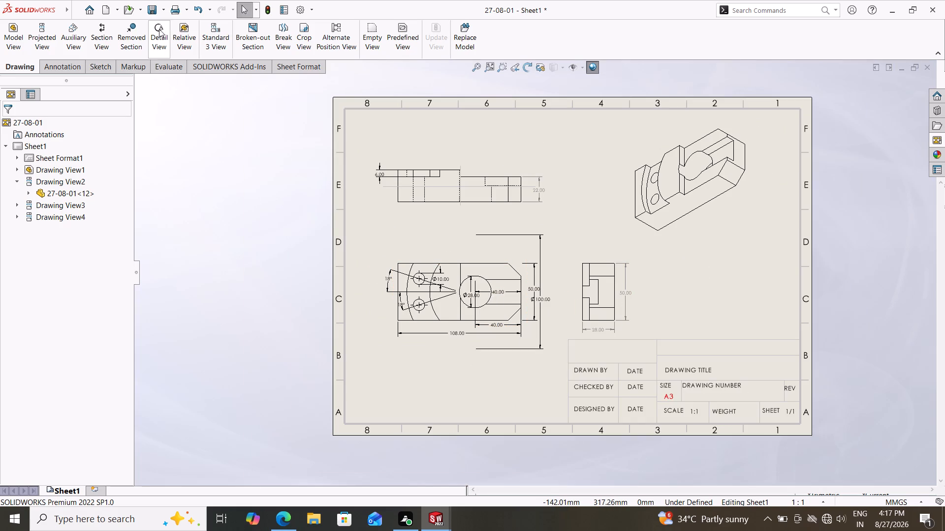
{"action": "left_click", "coordinate": [166, 9]}
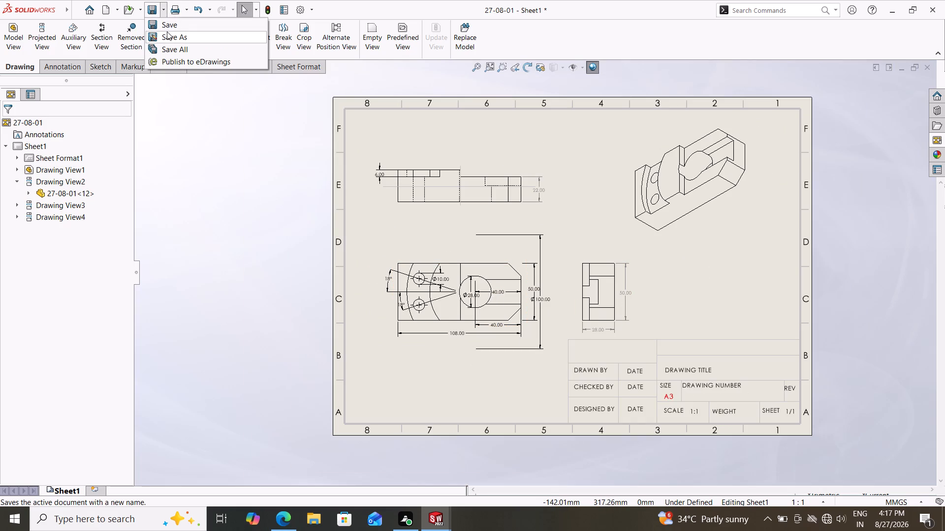
{"action": "left_click", "coordinate": [167, 35]}
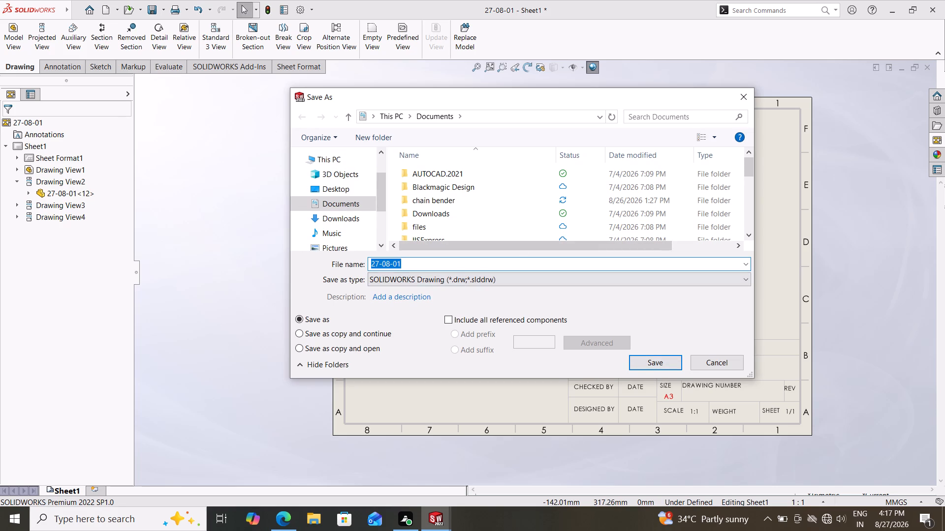
{"action": "left_click", "coordinate": [409, 264]}
{"action": "key", "text": "1"}
{"action": "key", "text": "BackSpace"}
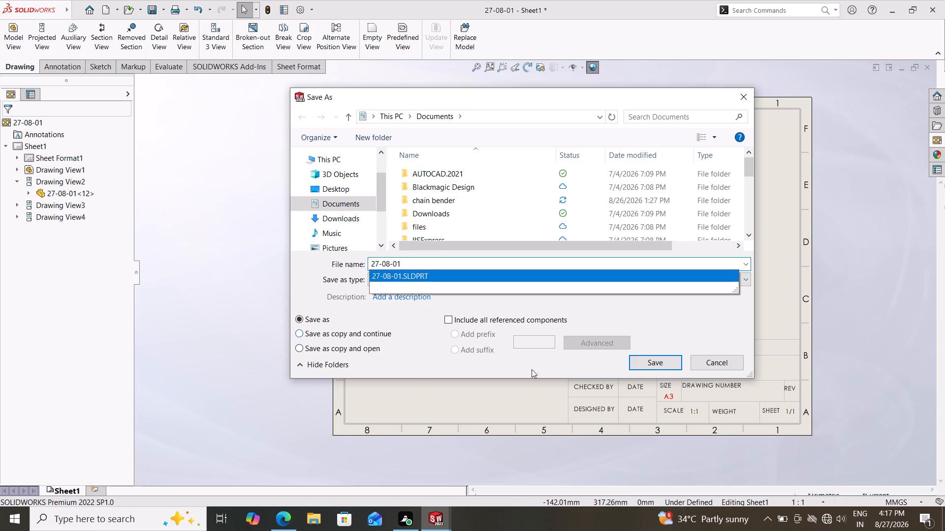
{"action": "left_click", "coordinate": [664, 365]}
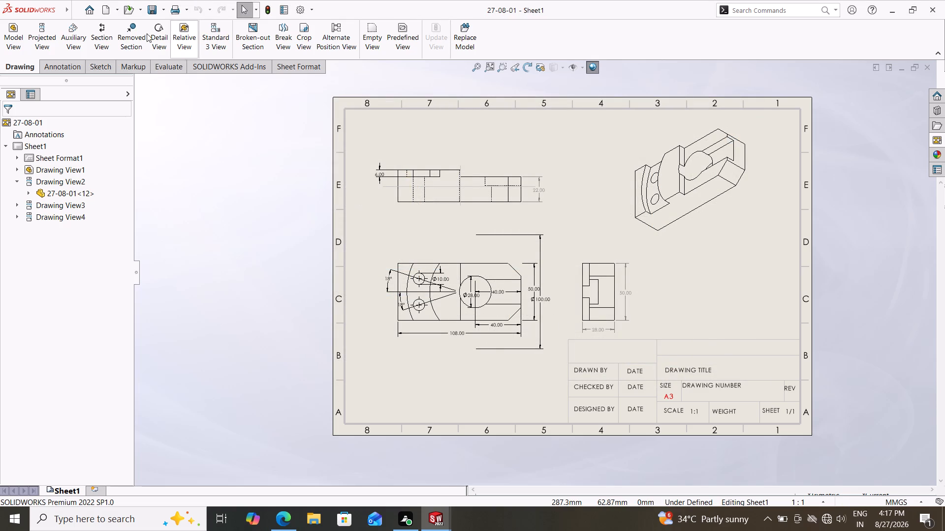
Save a PDF copy of the drawing as 27-08-01 in the Documents folder.
{"action": "left_click", "coordinate": [161, 8]}
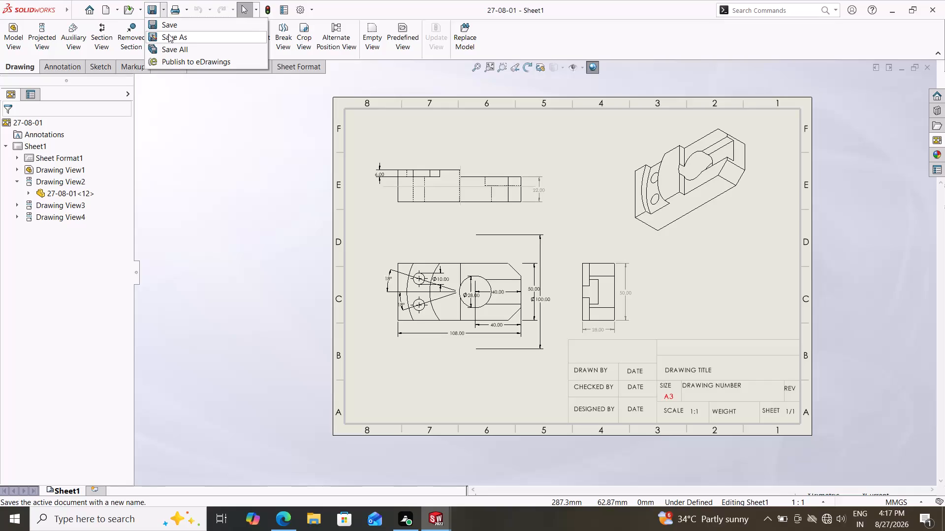
{"action": "left_click", "coordinate": [168, 34]}
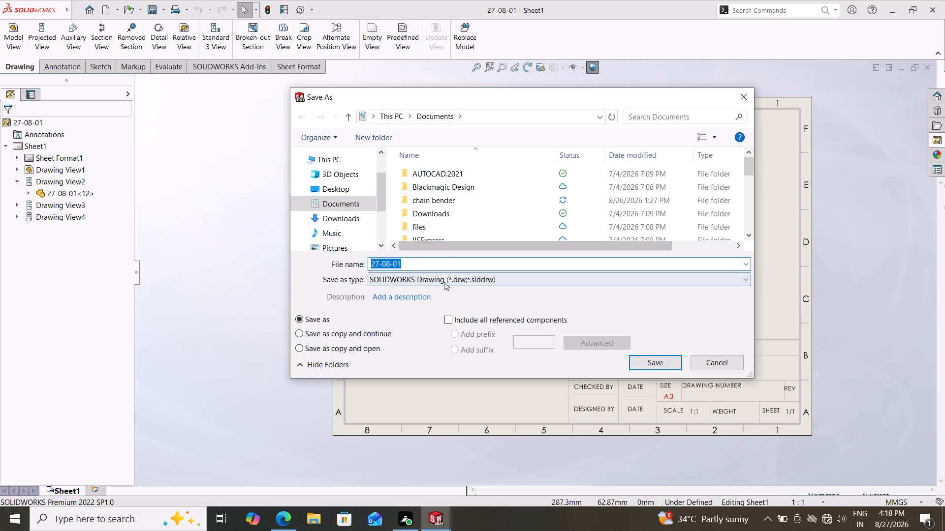
{"action": "left_click", "coordinate": [444, 282]}
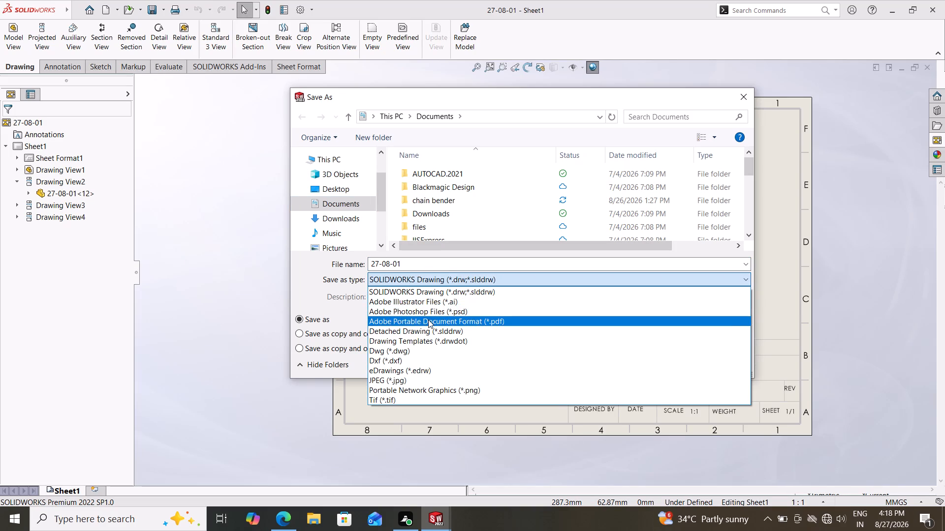
{"action": "left_click", "coordinate": [428, 320]}
{"action": "left_click", "coordinate": [663, 386]}
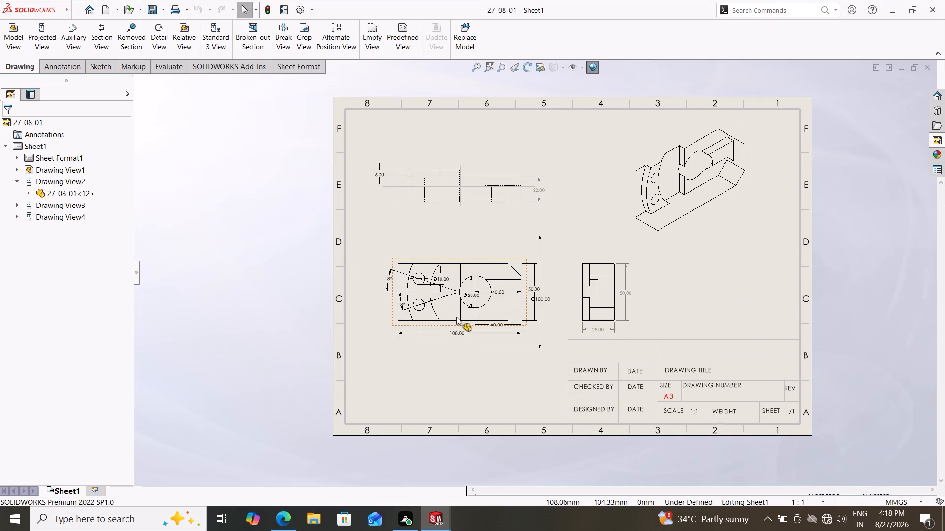
{"action": "key", "text": "Escape"}
{"action": "key", "text": "Escape"}
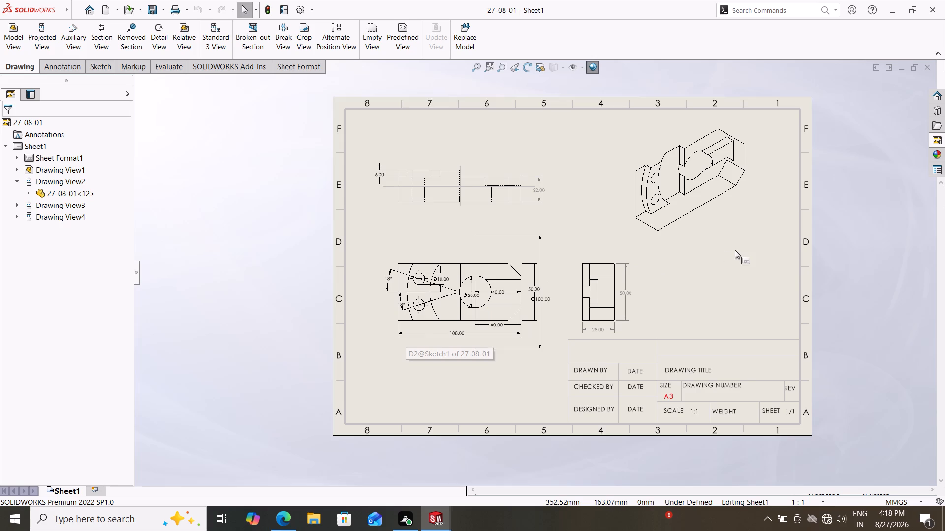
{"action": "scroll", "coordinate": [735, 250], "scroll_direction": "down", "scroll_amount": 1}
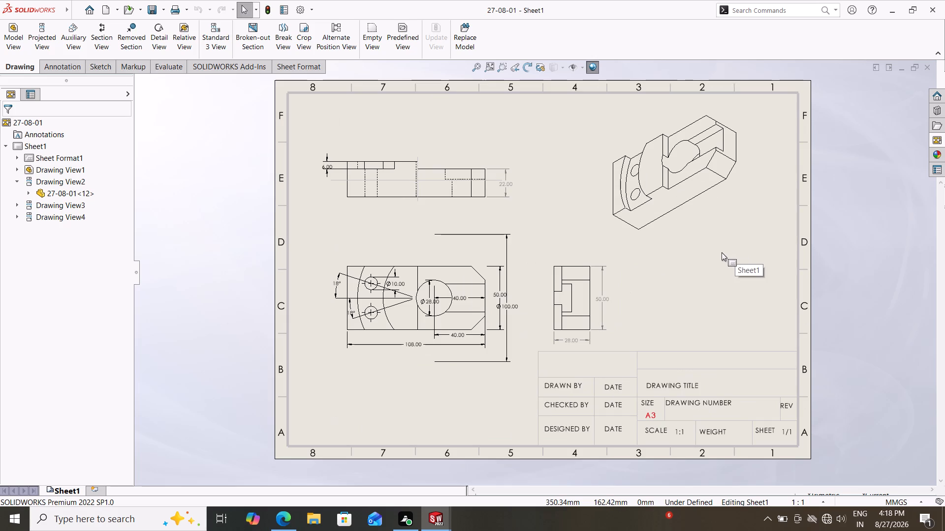